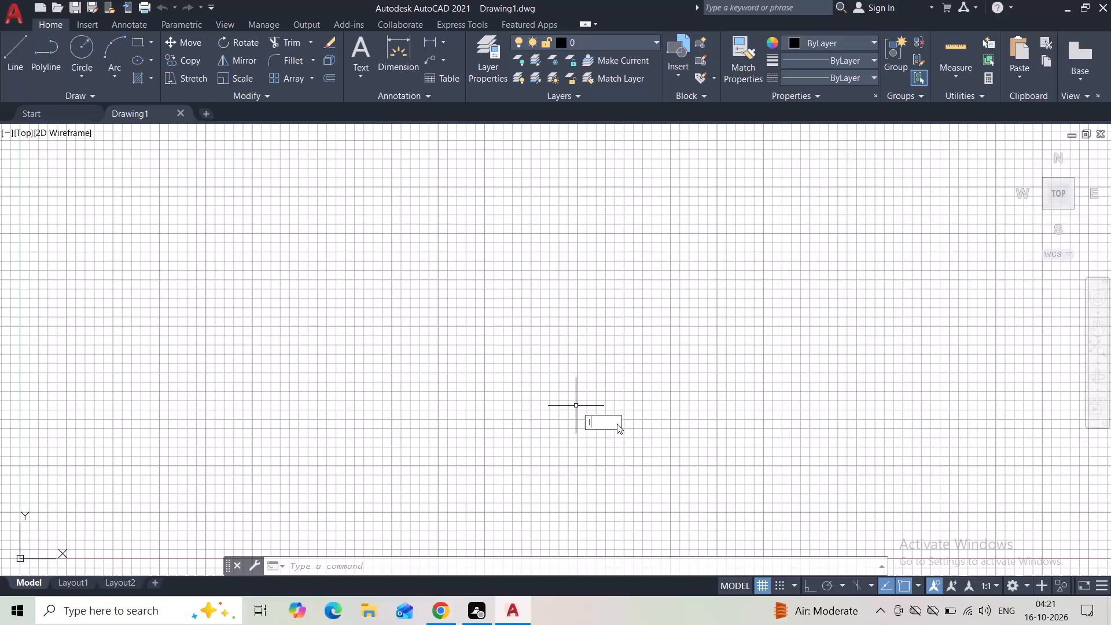
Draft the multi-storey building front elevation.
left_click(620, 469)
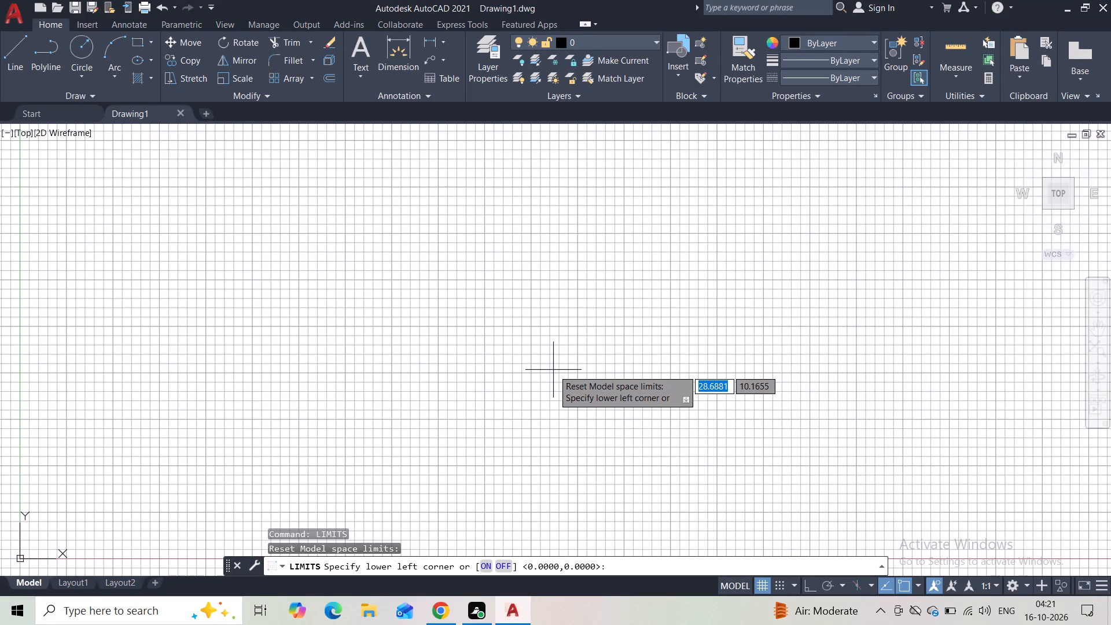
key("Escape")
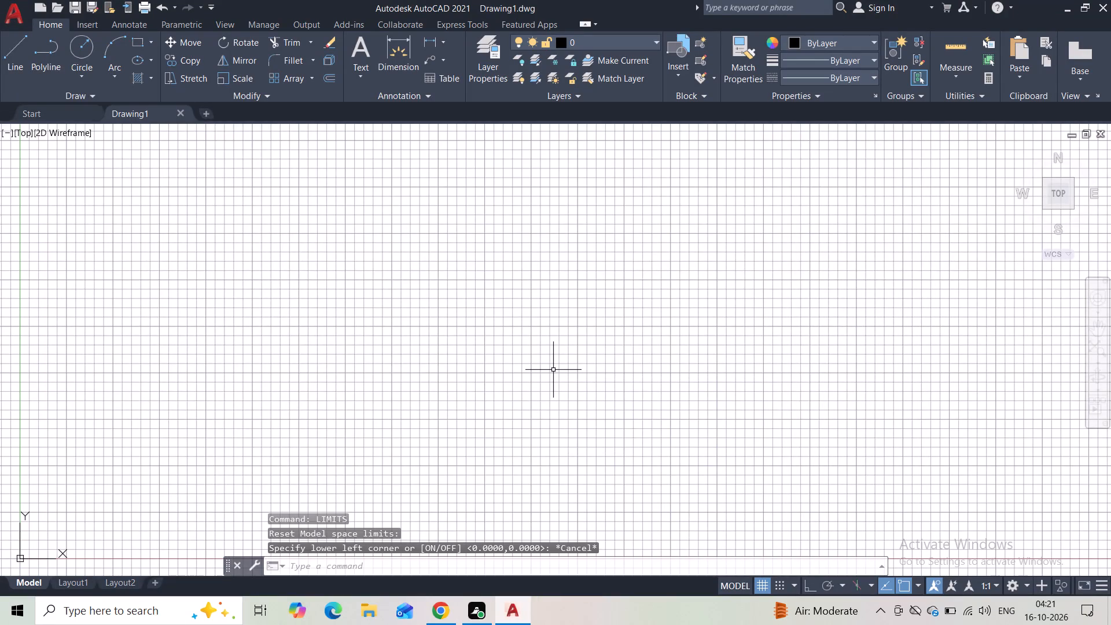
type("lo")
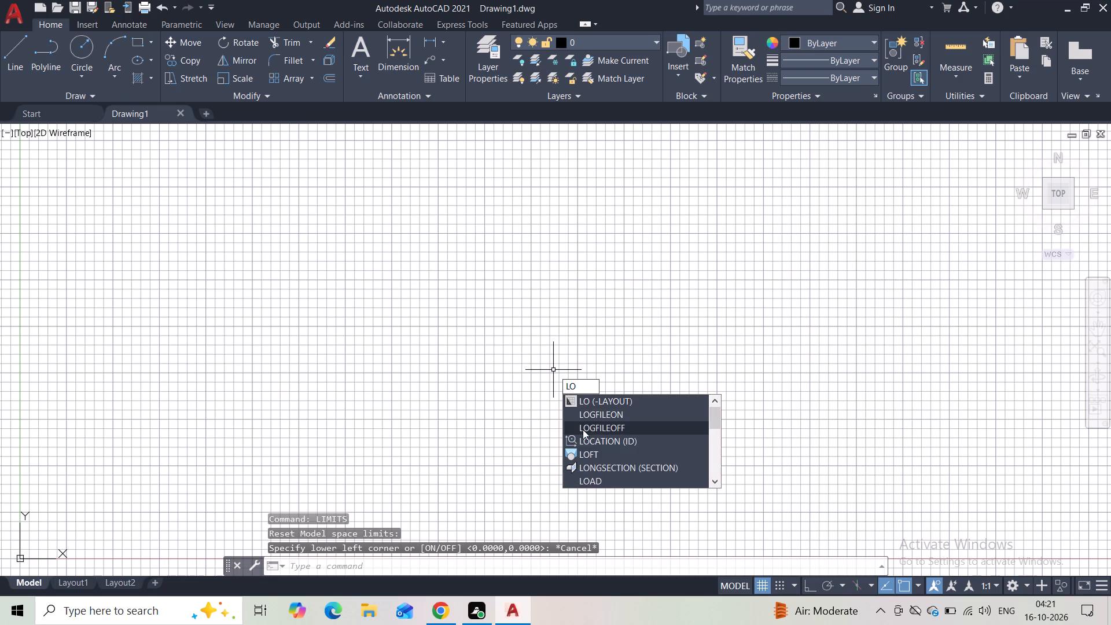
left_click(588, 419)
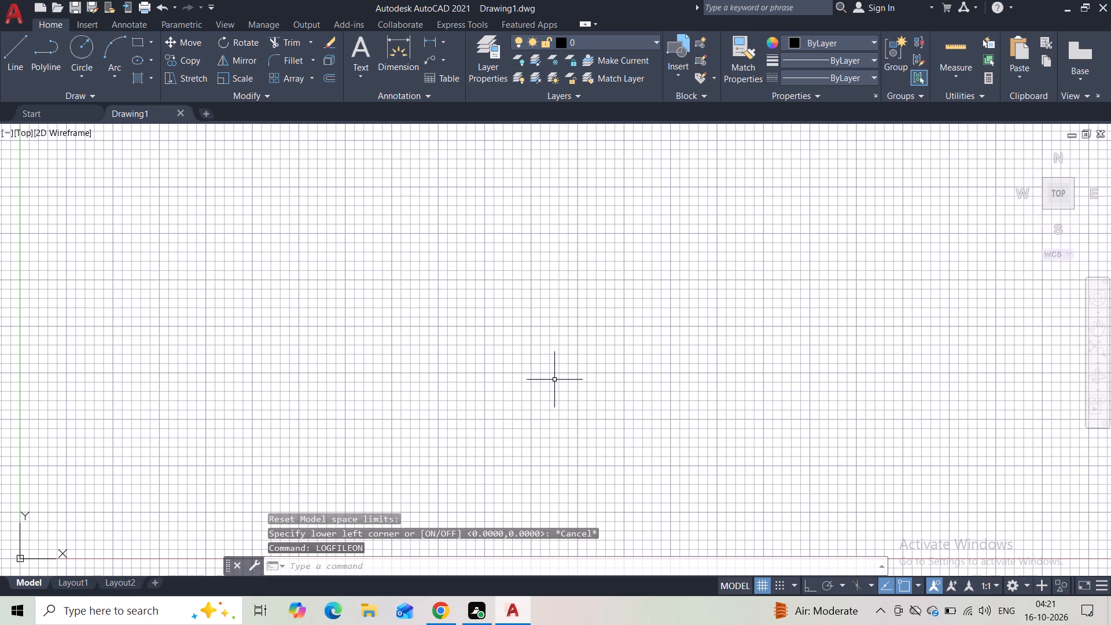
Set the model space limits to a lower left corner of 0,0 and an upper right corner of 297,210, and show the full limits.
type("li")
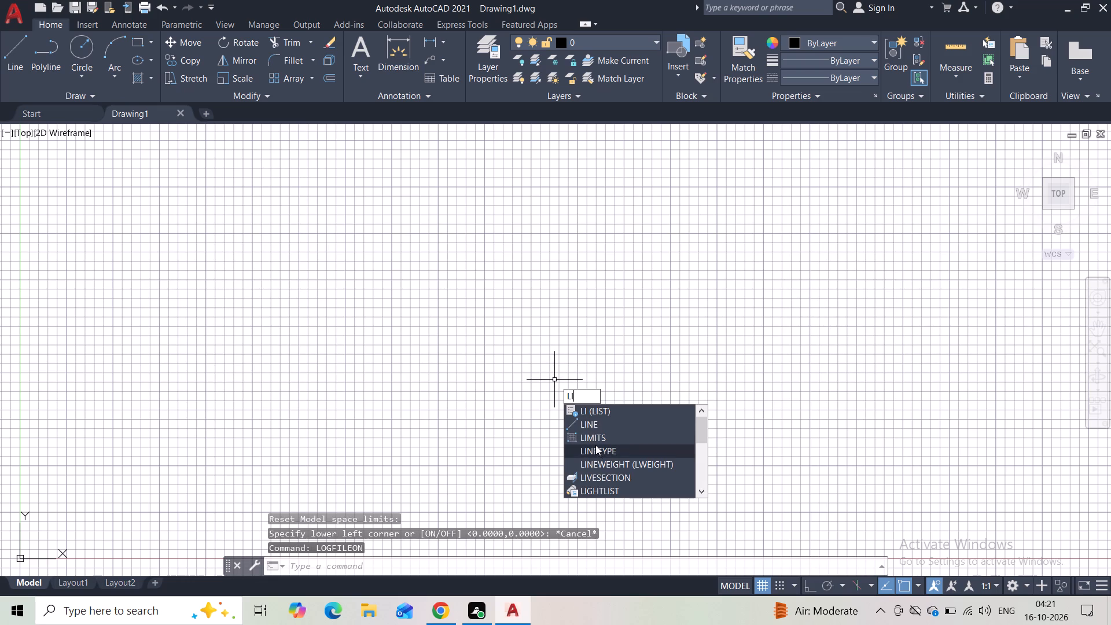
left_click(595, 442)
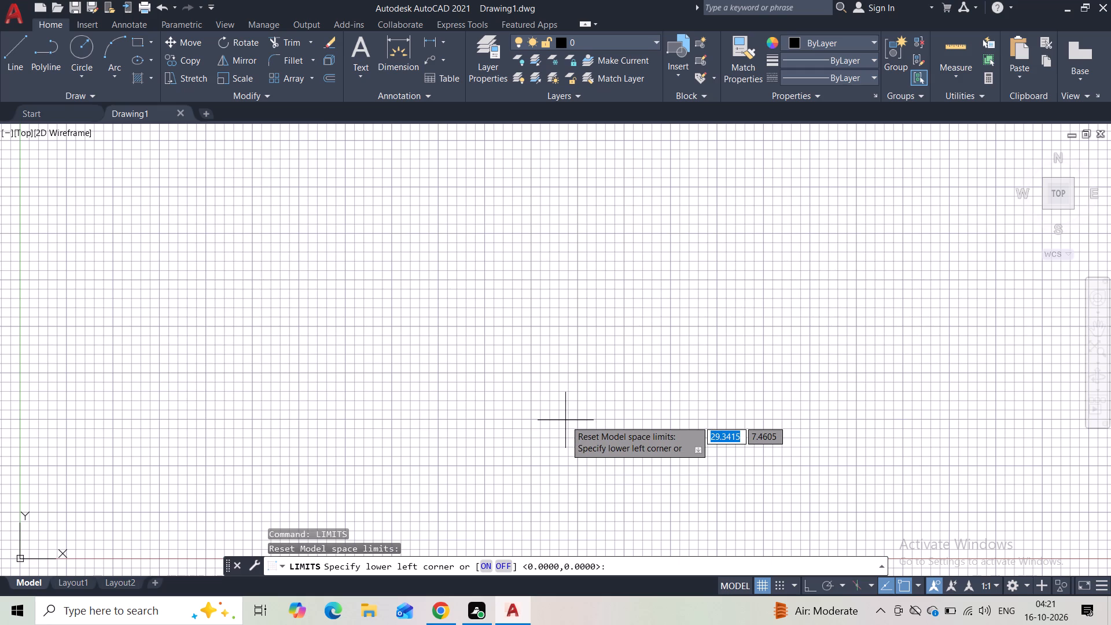
key("0")
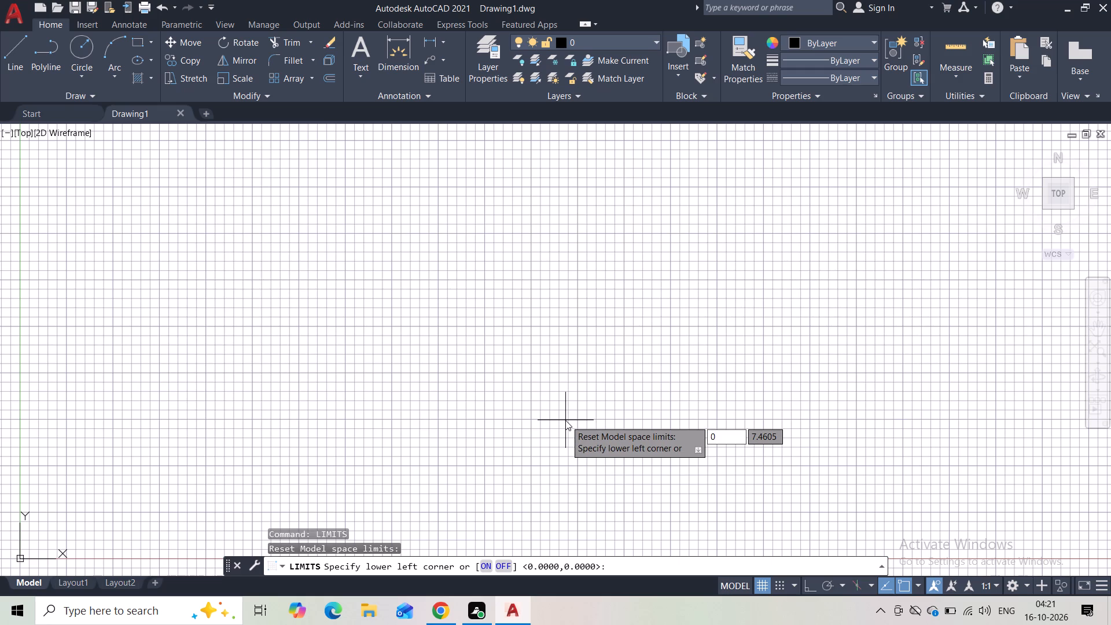
type(",0")
key("Return")
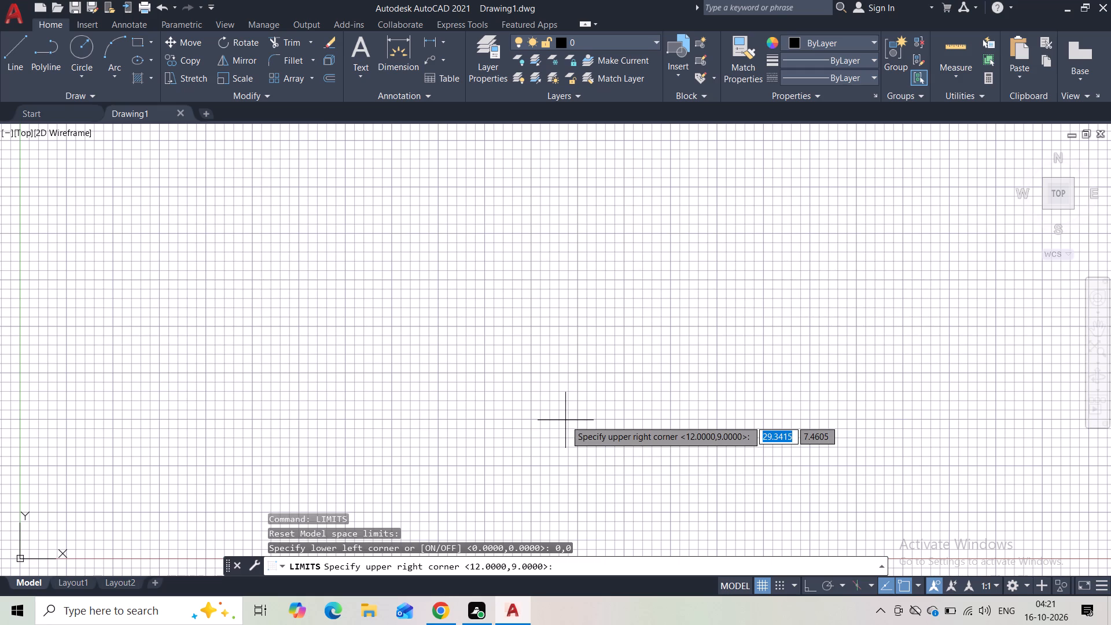
type("297")
type(",210")
key("Return")
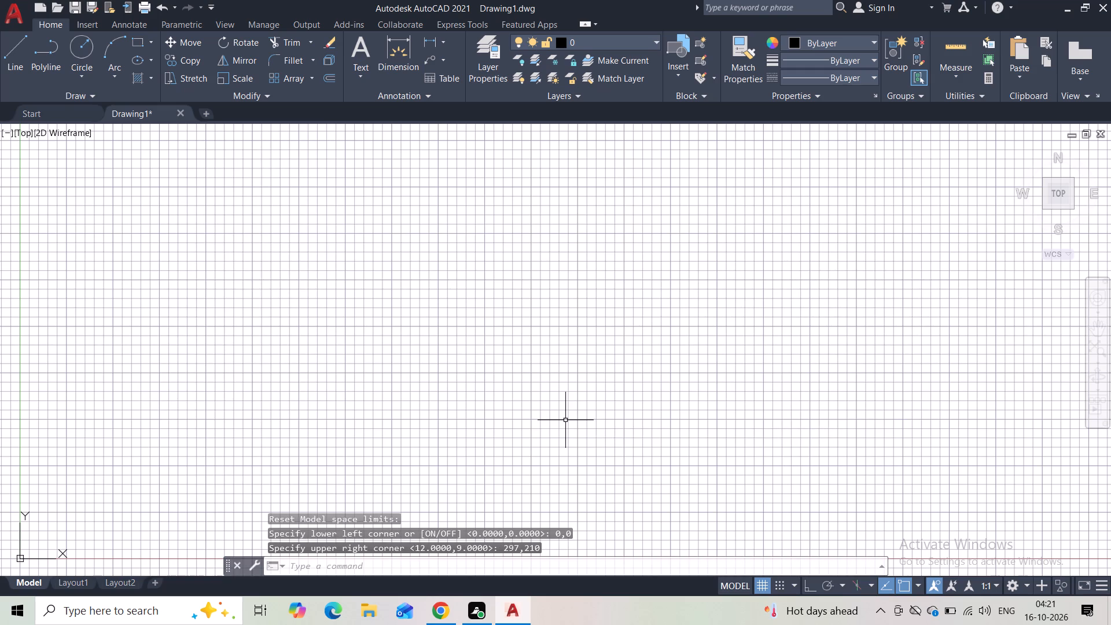
key("z")
key("Return")
key("a")
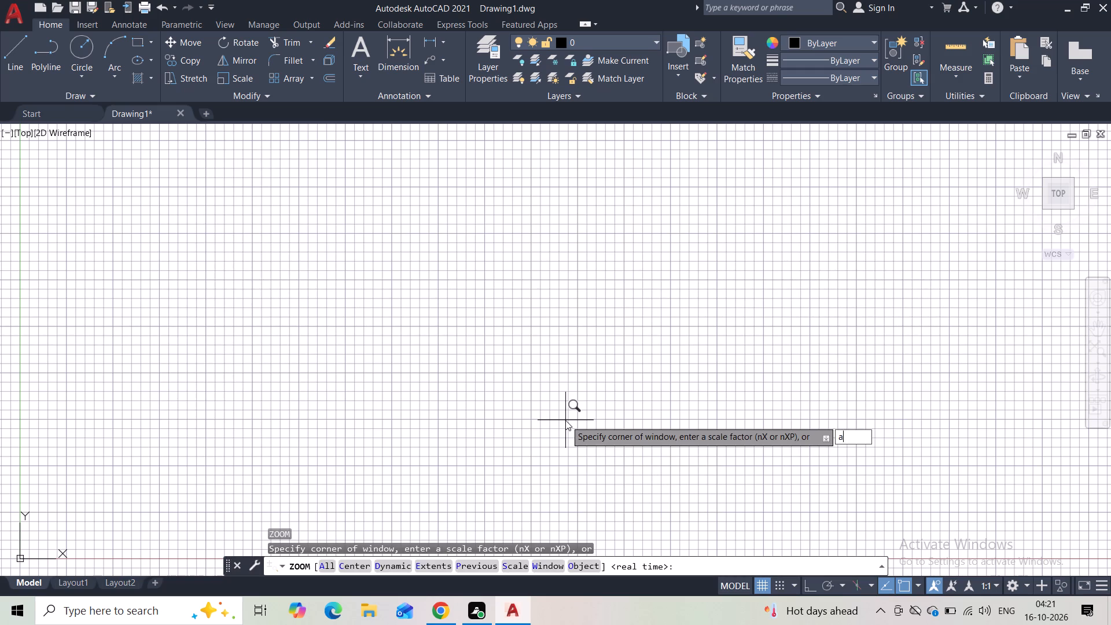
key("Return")
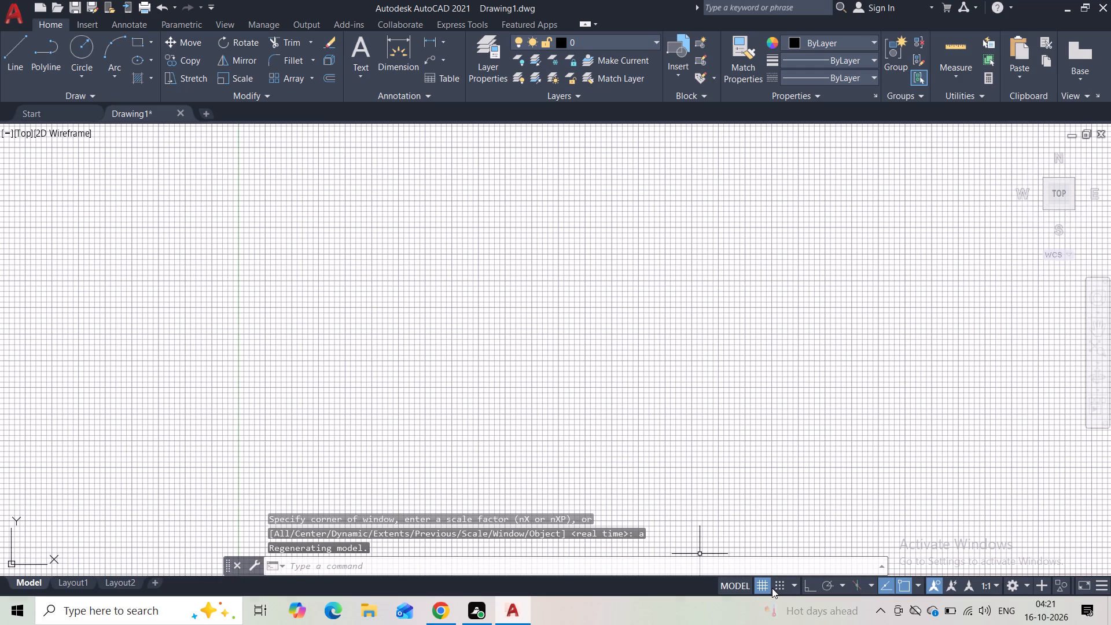
Turn off the grid display.
left_click(763, 583)
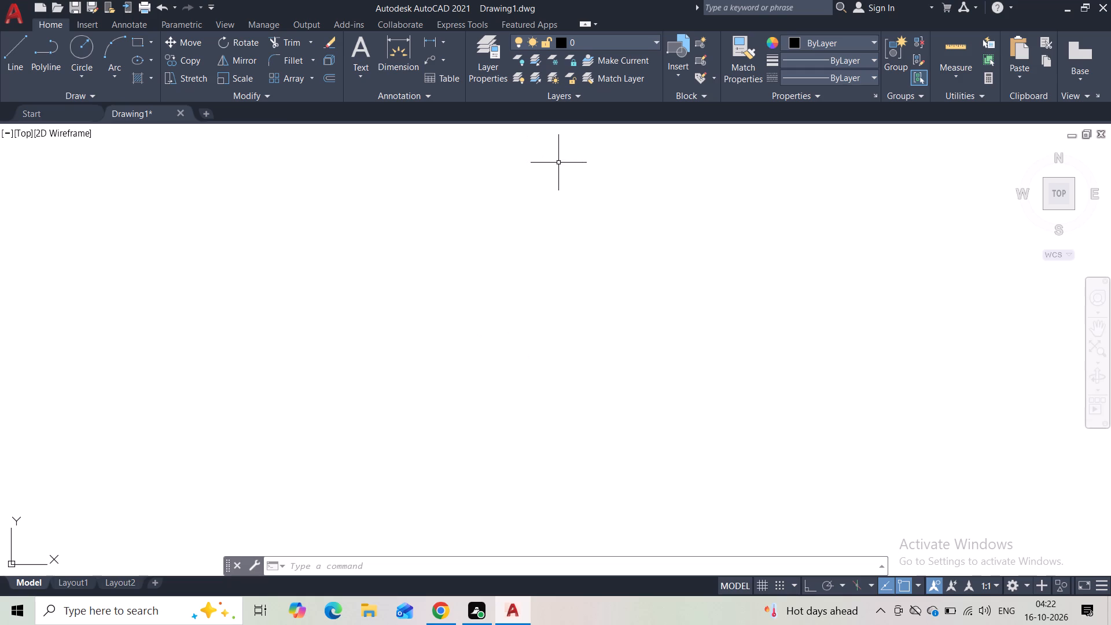
Turn on Ortho mode while starting a trial horizontal line, and abandon the line.
left_click(6, 54)
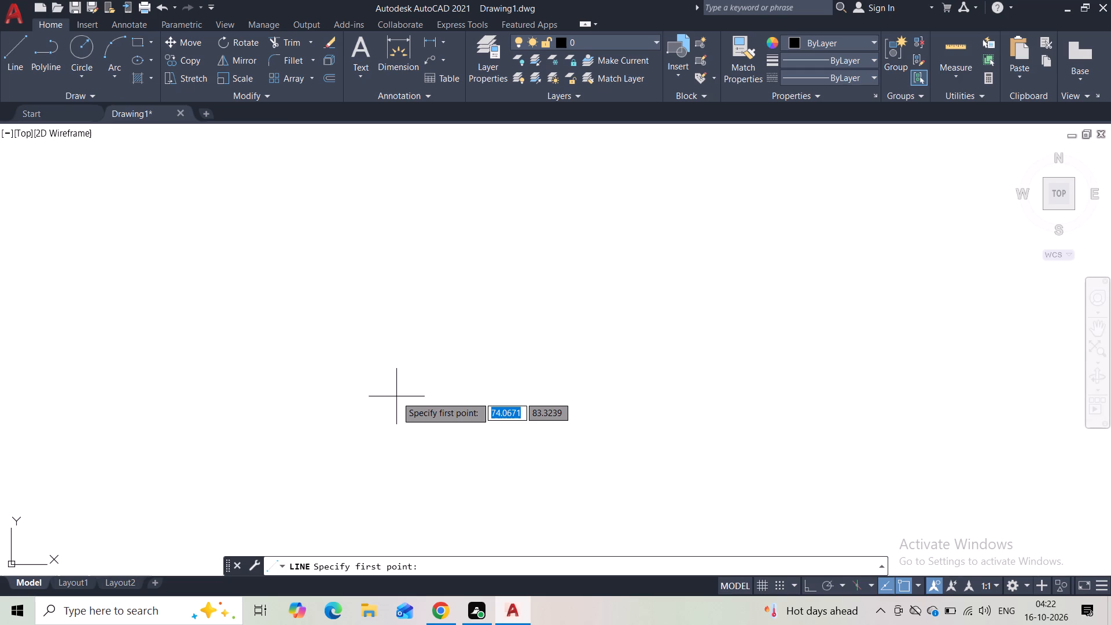
left_click(414, 370)
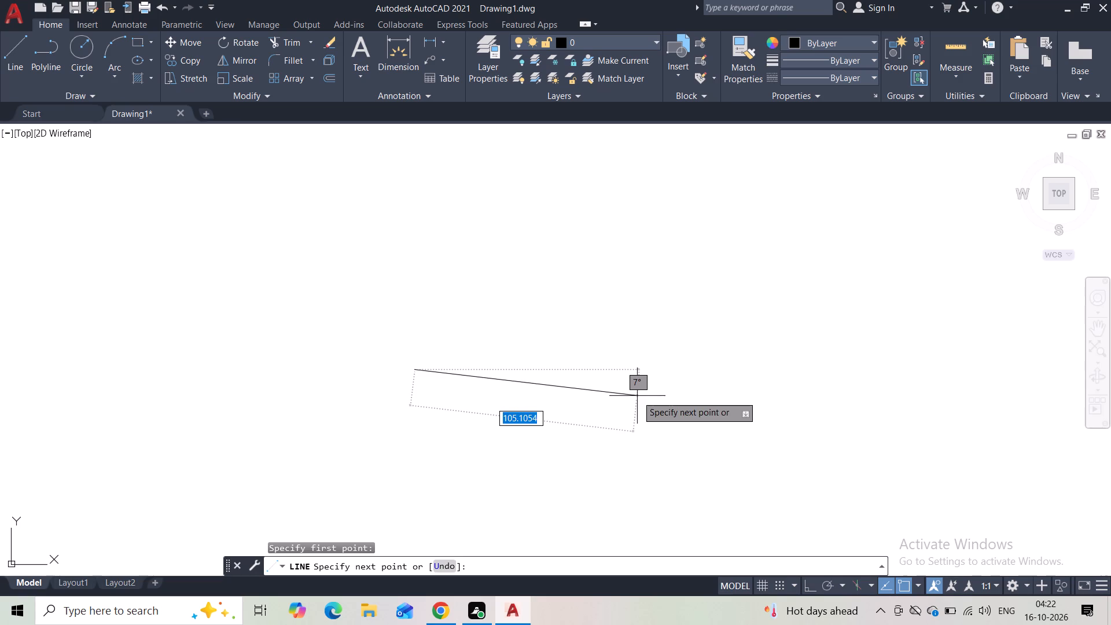
key("F8")
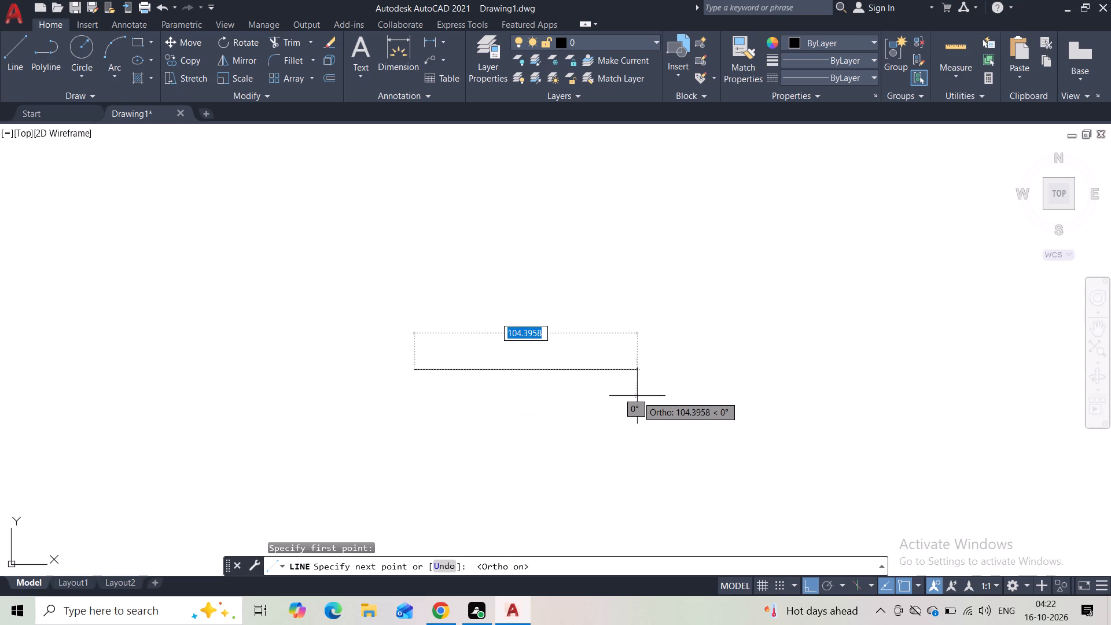
type("45")
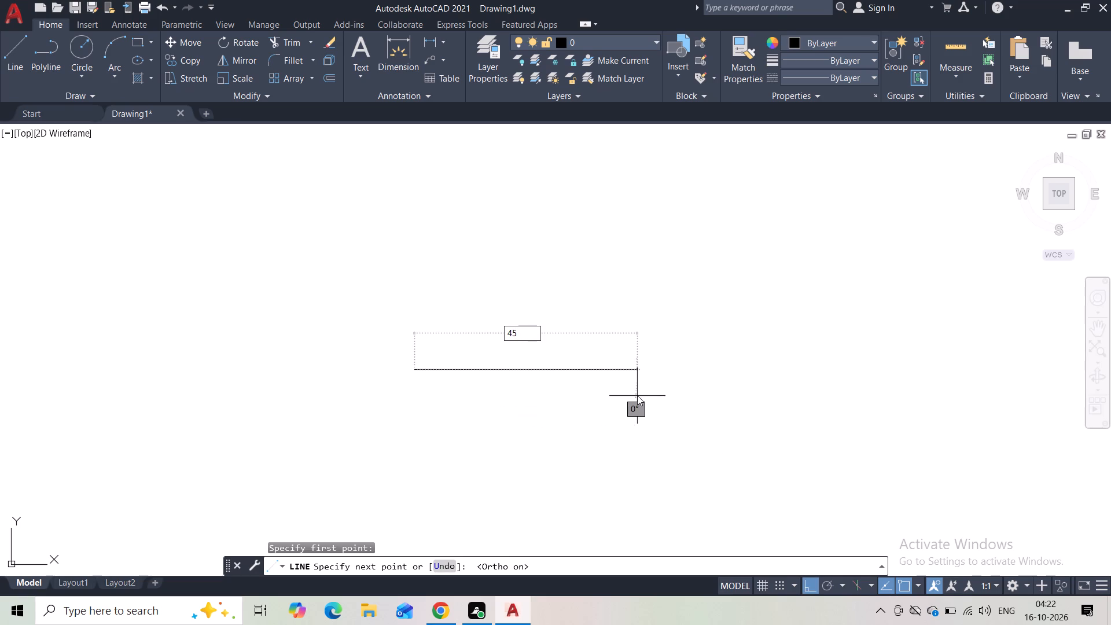
key("BackSpace")
key("BackSpace")
type("50")
key("Escape")
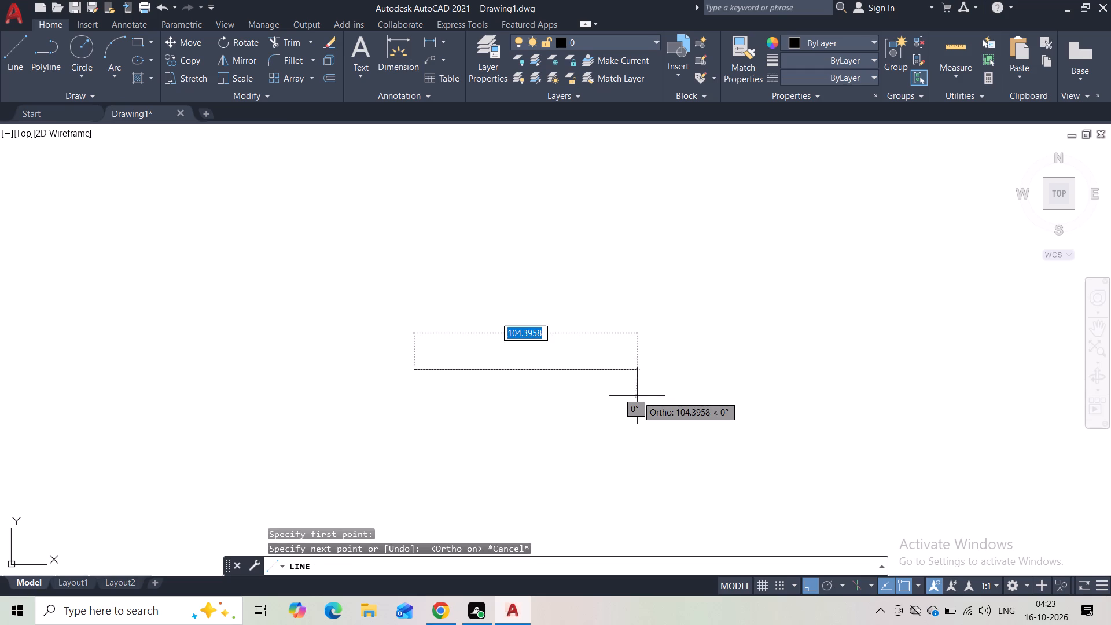
key("Escape")
Set the drawing units' length type to Architectural.
type("un")
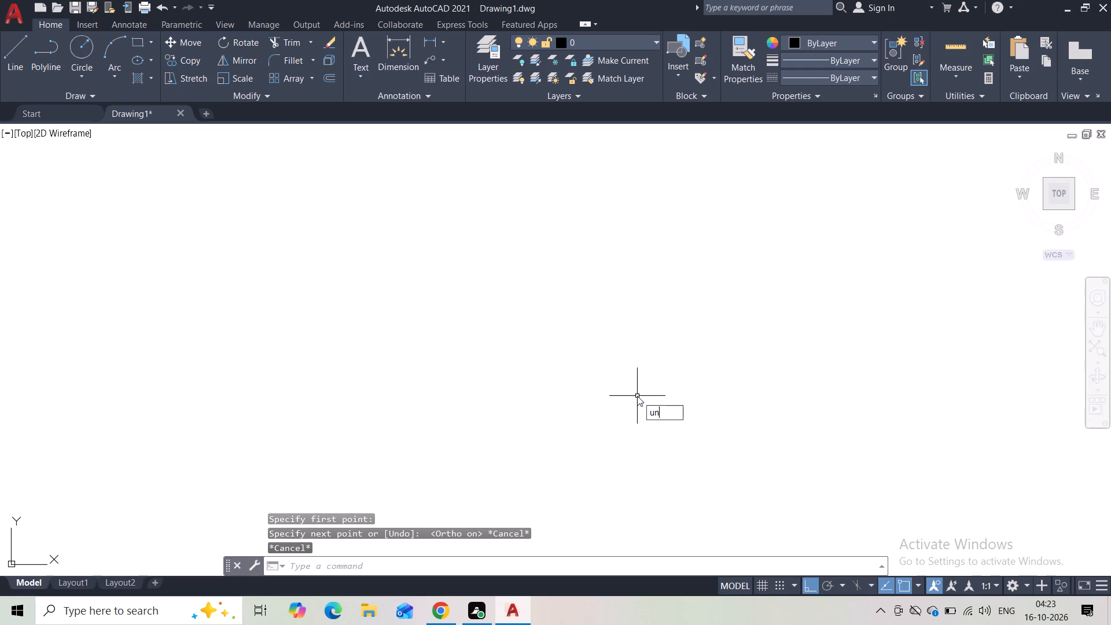
left_click(655, 428)
left_click(496, 207)
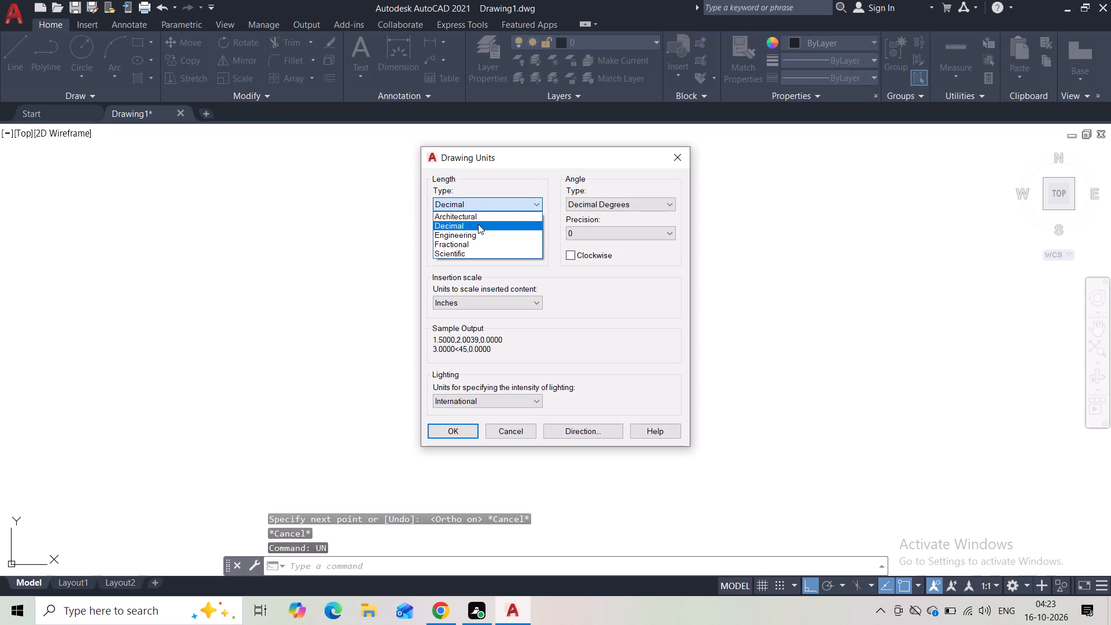
left_click(477, 216)
left_click(453, 436)
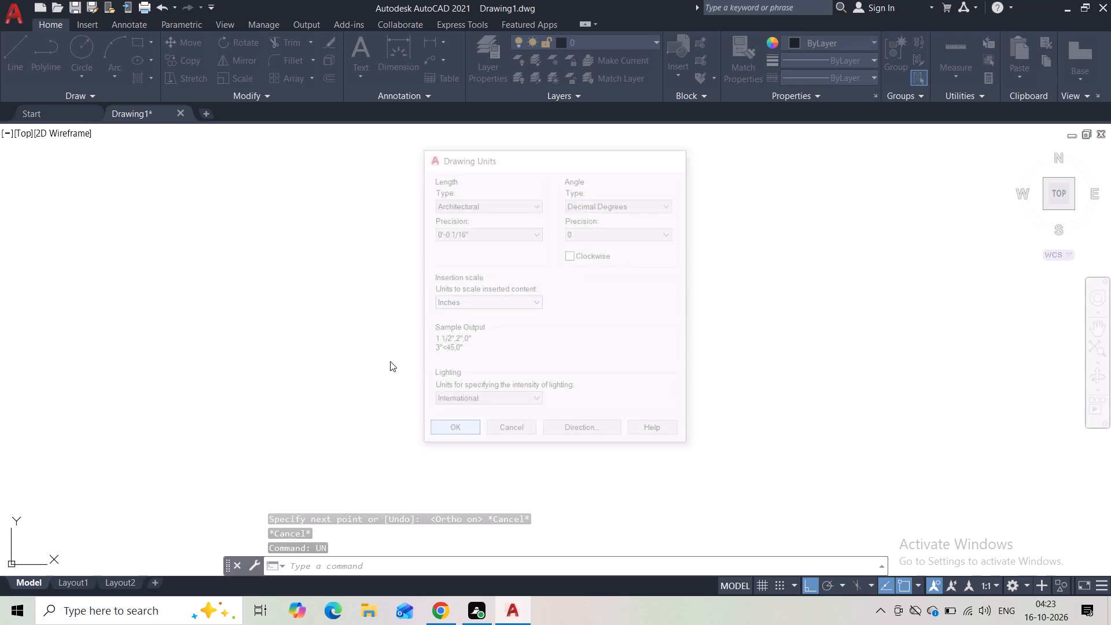
Draw a closed horizontal rectangle with the Line tool, 50 inches long and 4 inches high, in the open drawing area.
left_click(16, 43)
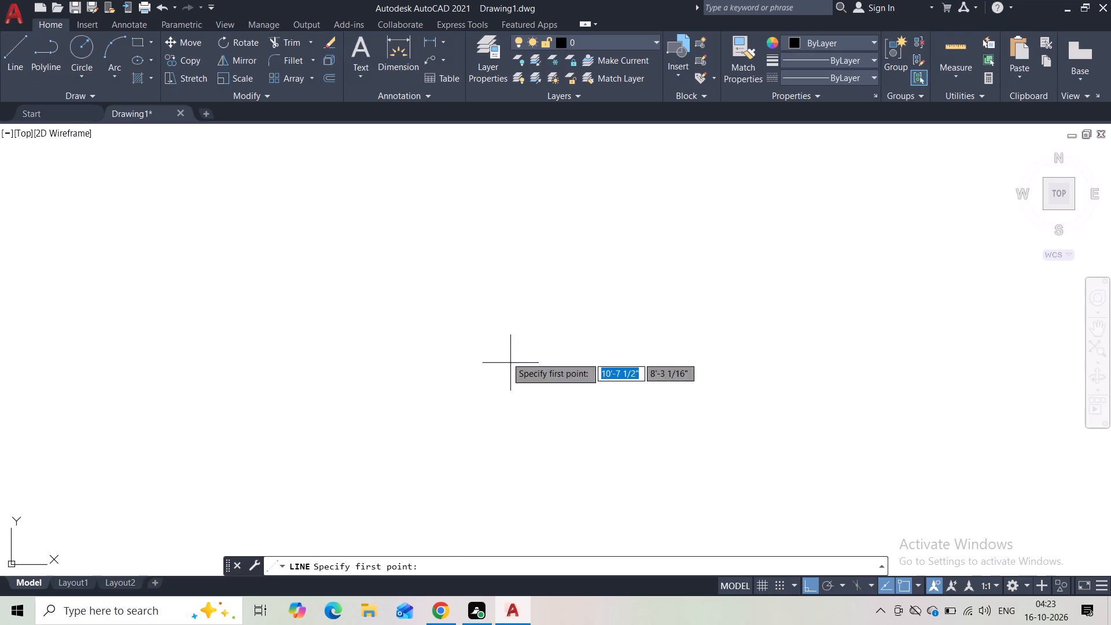
left_click(498, 339)
type("50")
key("Return")
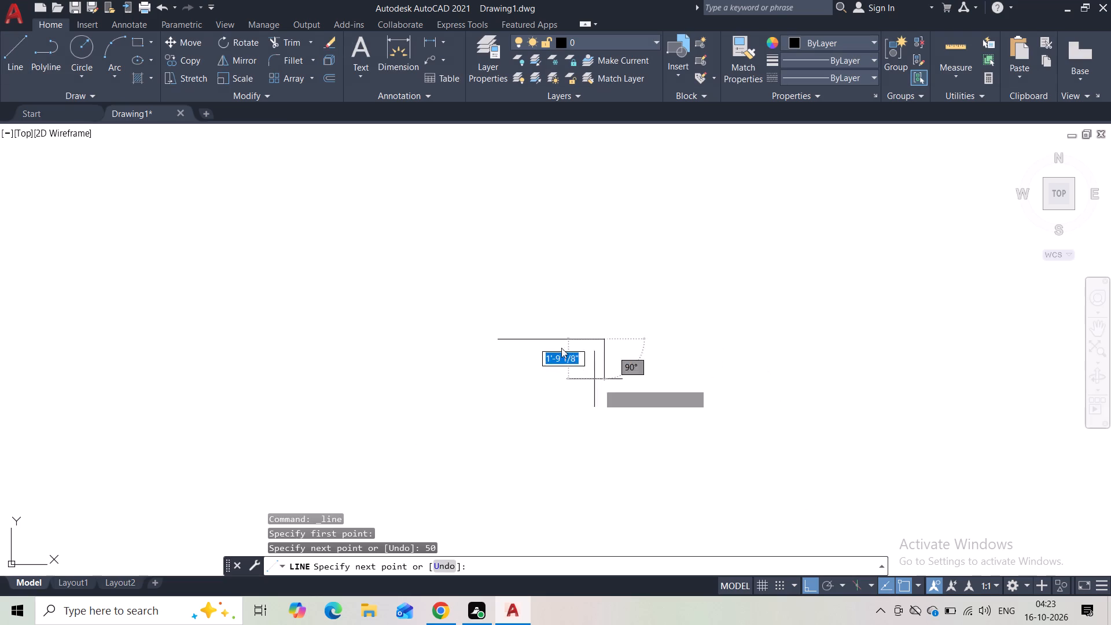
scroll(555, 341, "up", 3)
middle_click_drag(598, 405, 569, 532)
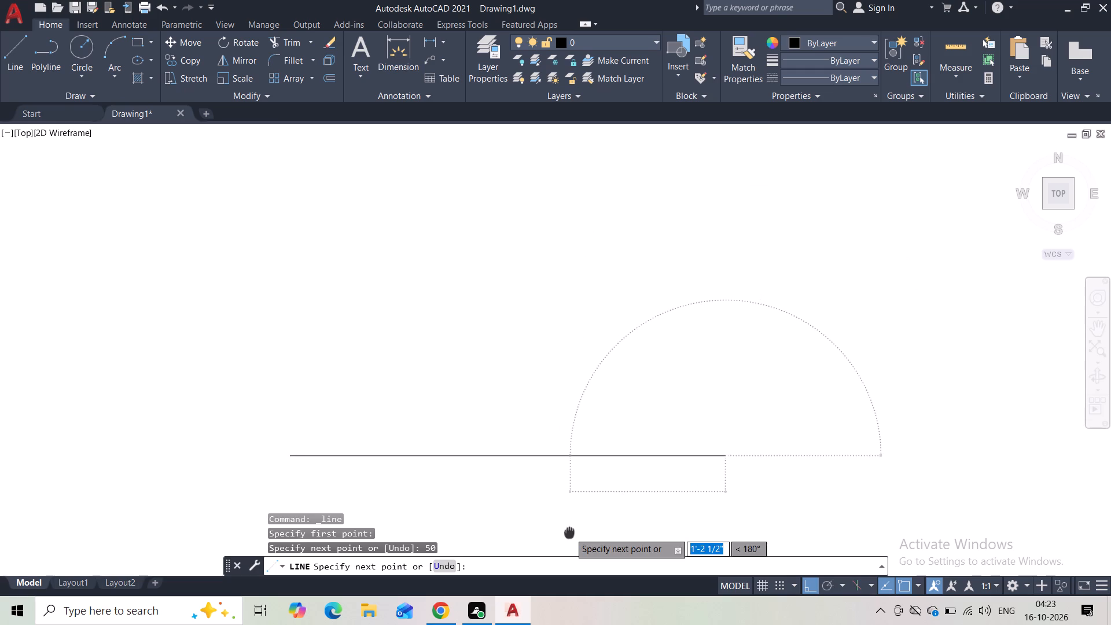
middle_click_drag(569, 532, 568, 532)
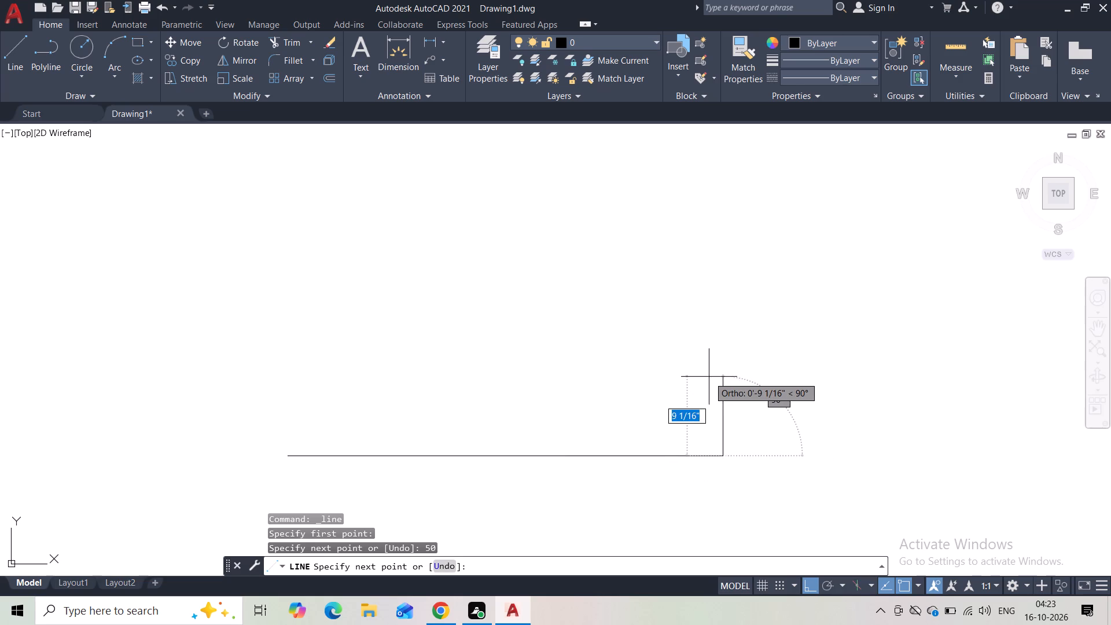
key("4")
key("Return")
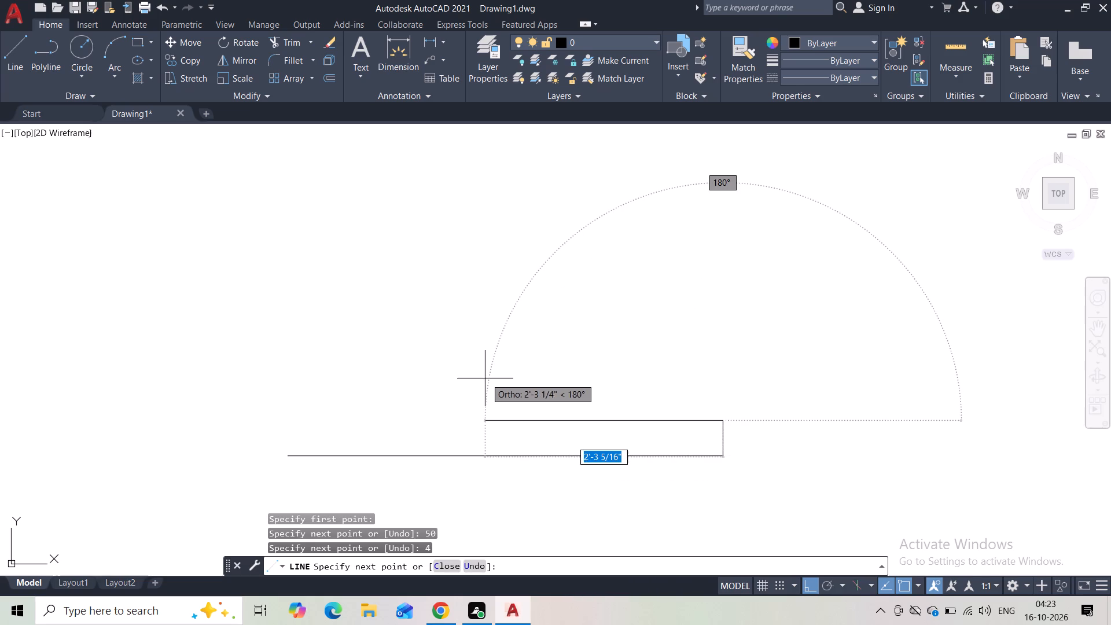
scroll(485, 382, "up", 1)
middle_click_drag(485, 382, 486, 318)
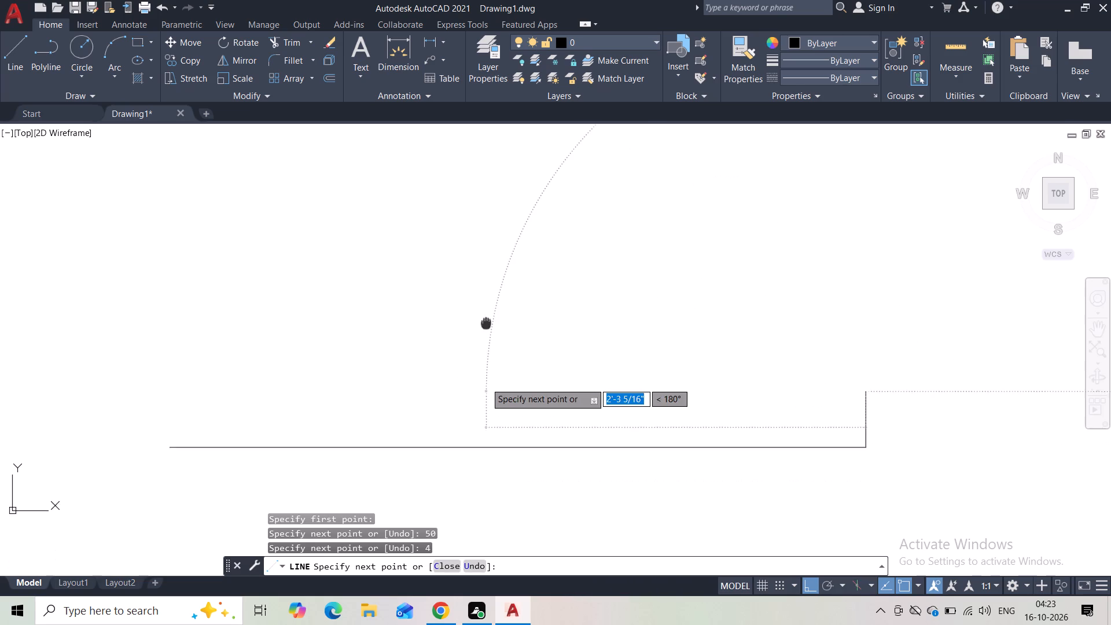
middle_click_drag(486, 318, 488, 313)
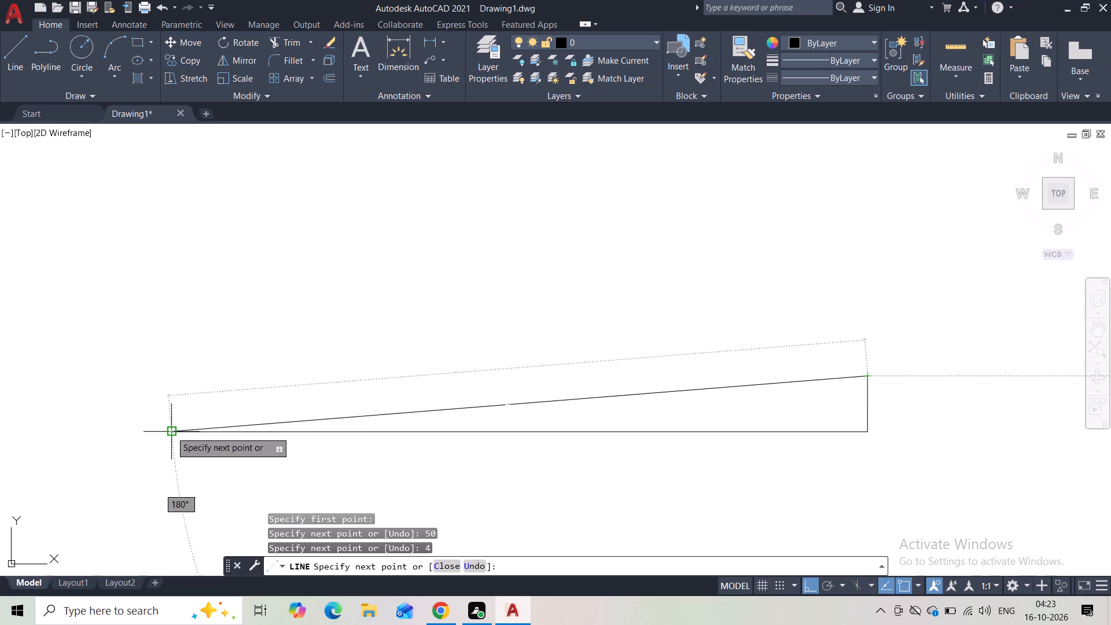
left_click(173, 384)
left_click(167, 432)
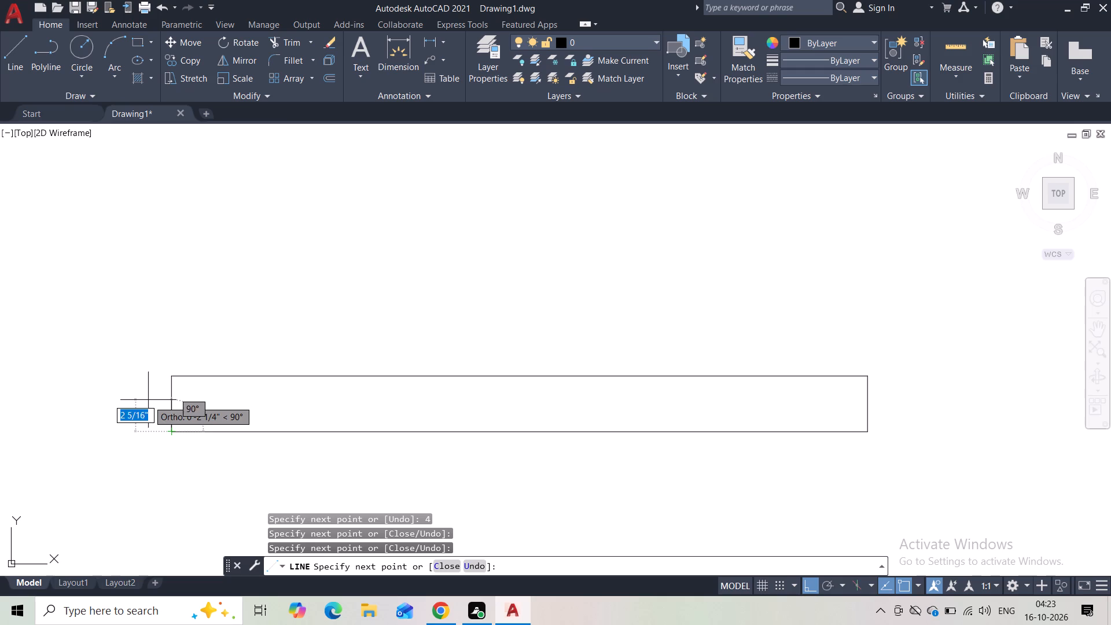
key("Escape")
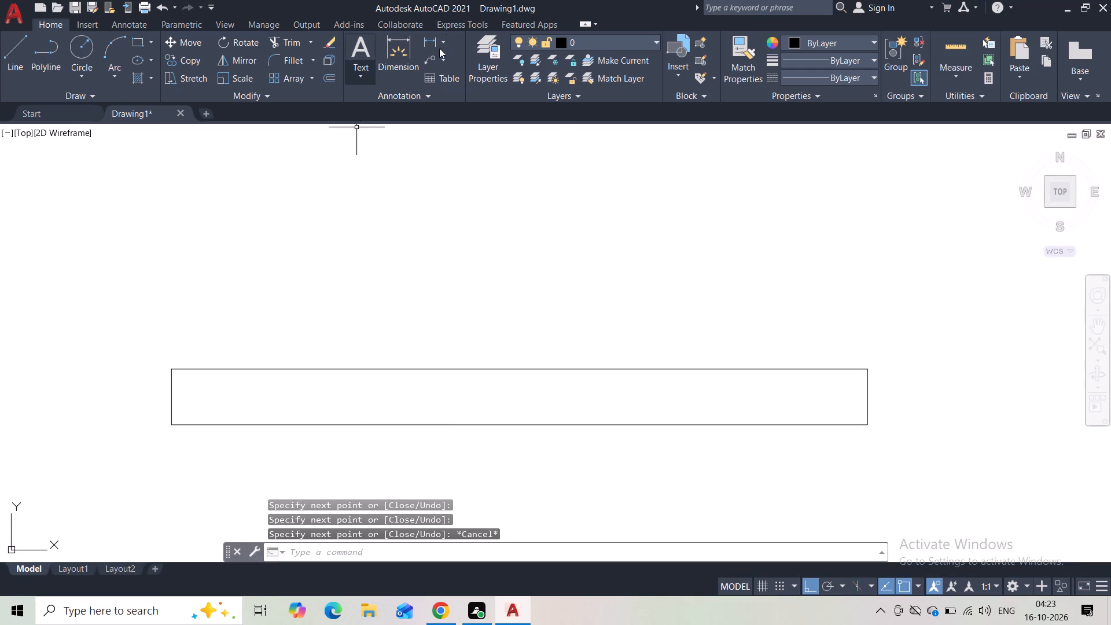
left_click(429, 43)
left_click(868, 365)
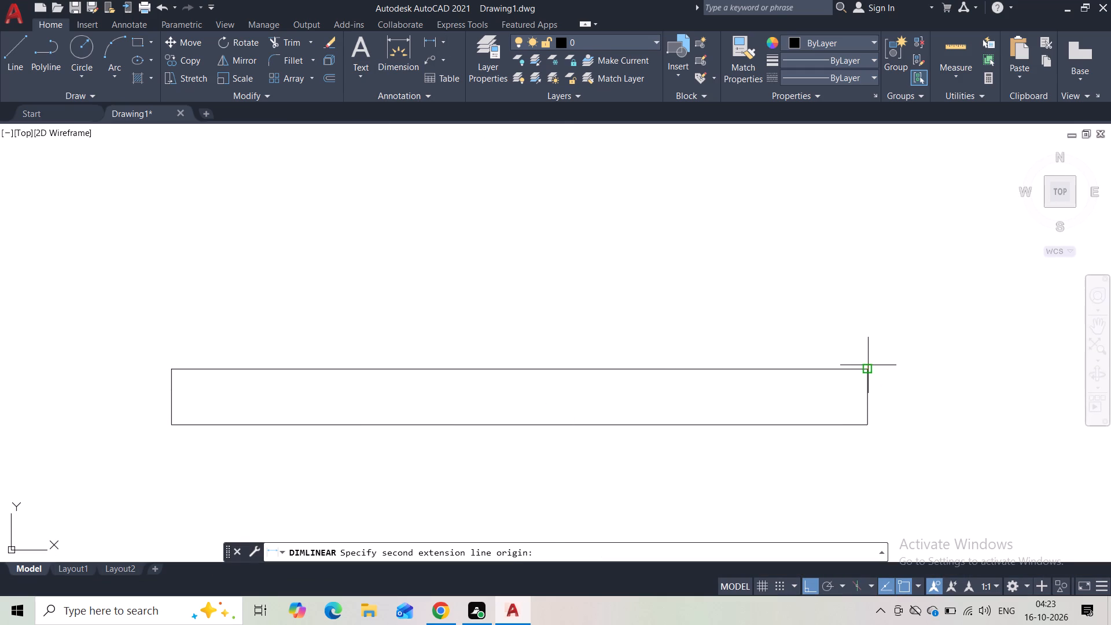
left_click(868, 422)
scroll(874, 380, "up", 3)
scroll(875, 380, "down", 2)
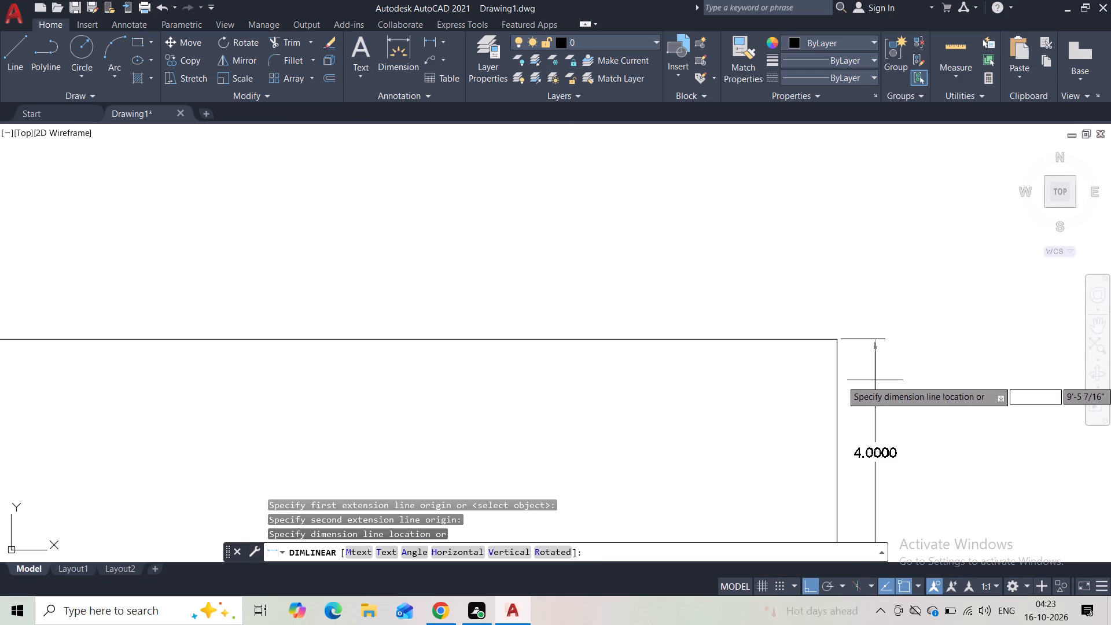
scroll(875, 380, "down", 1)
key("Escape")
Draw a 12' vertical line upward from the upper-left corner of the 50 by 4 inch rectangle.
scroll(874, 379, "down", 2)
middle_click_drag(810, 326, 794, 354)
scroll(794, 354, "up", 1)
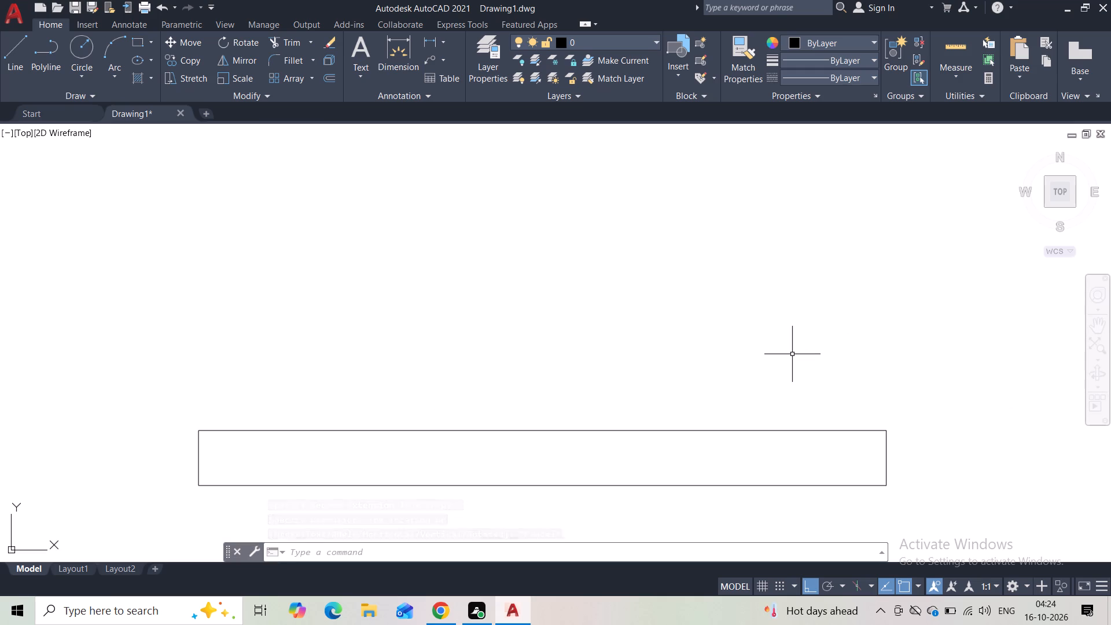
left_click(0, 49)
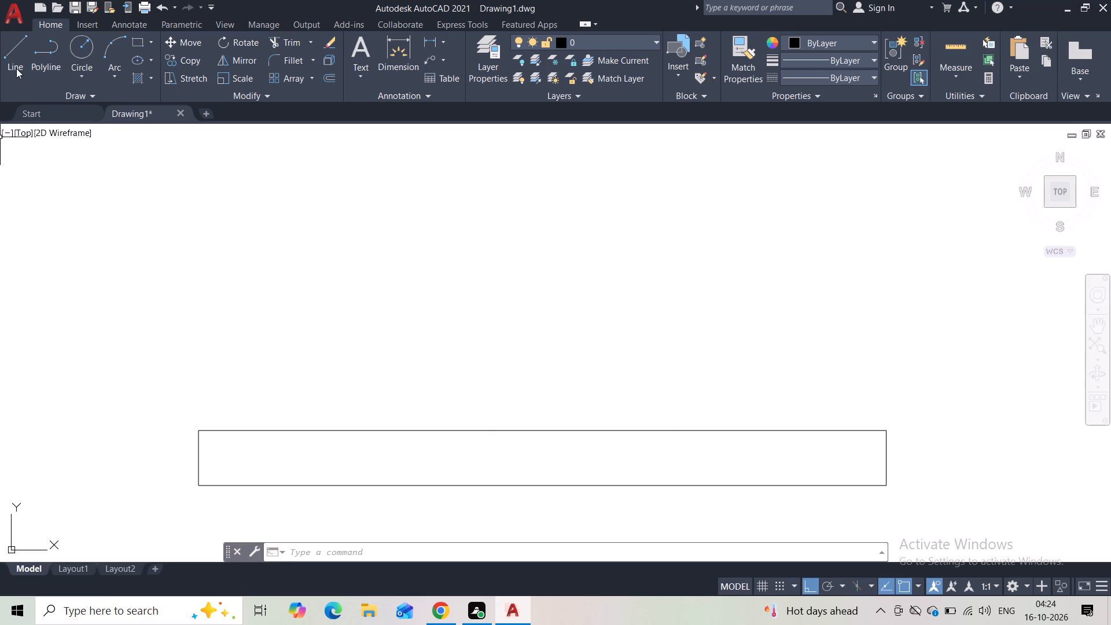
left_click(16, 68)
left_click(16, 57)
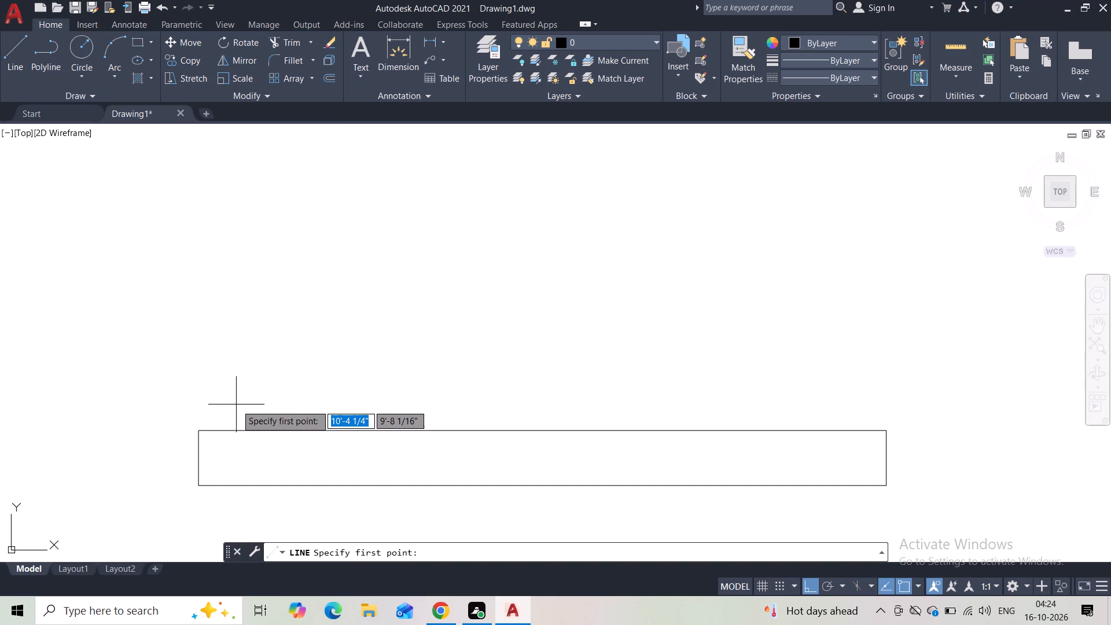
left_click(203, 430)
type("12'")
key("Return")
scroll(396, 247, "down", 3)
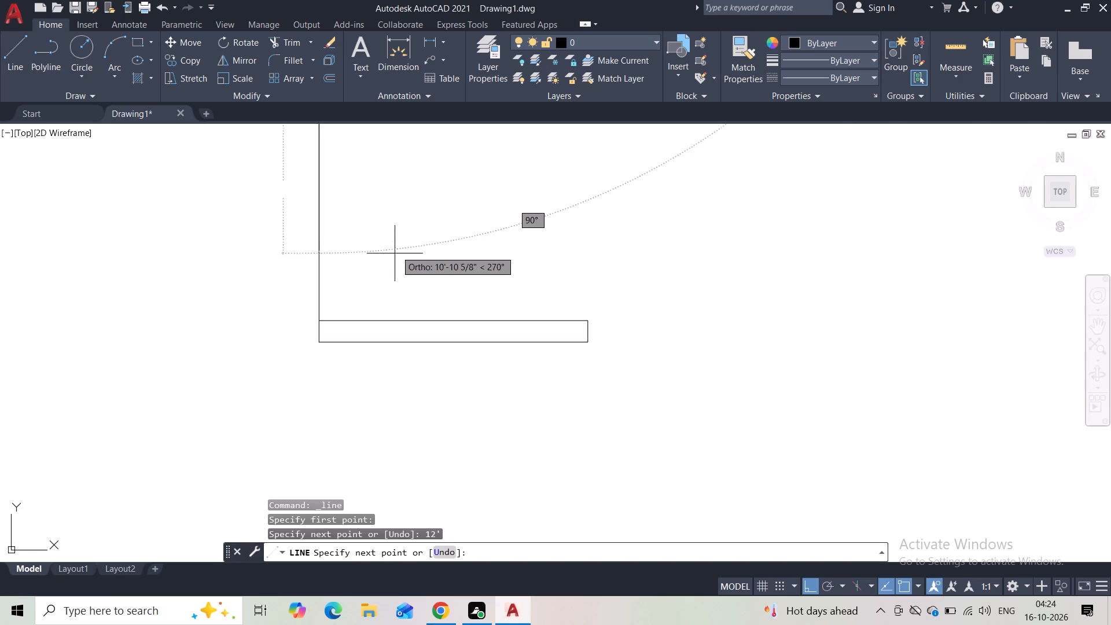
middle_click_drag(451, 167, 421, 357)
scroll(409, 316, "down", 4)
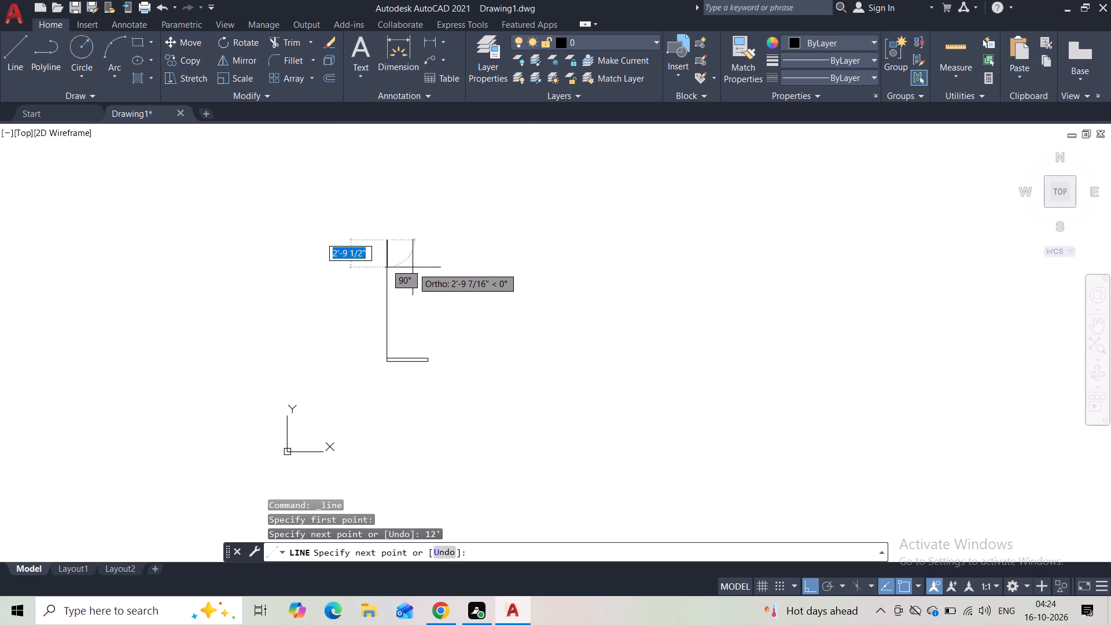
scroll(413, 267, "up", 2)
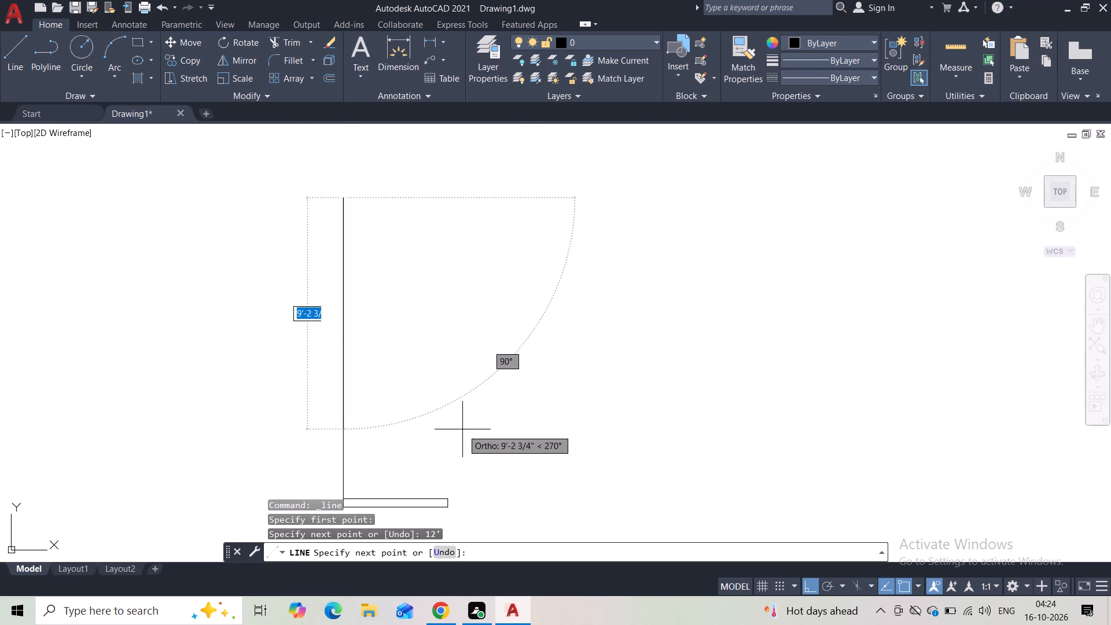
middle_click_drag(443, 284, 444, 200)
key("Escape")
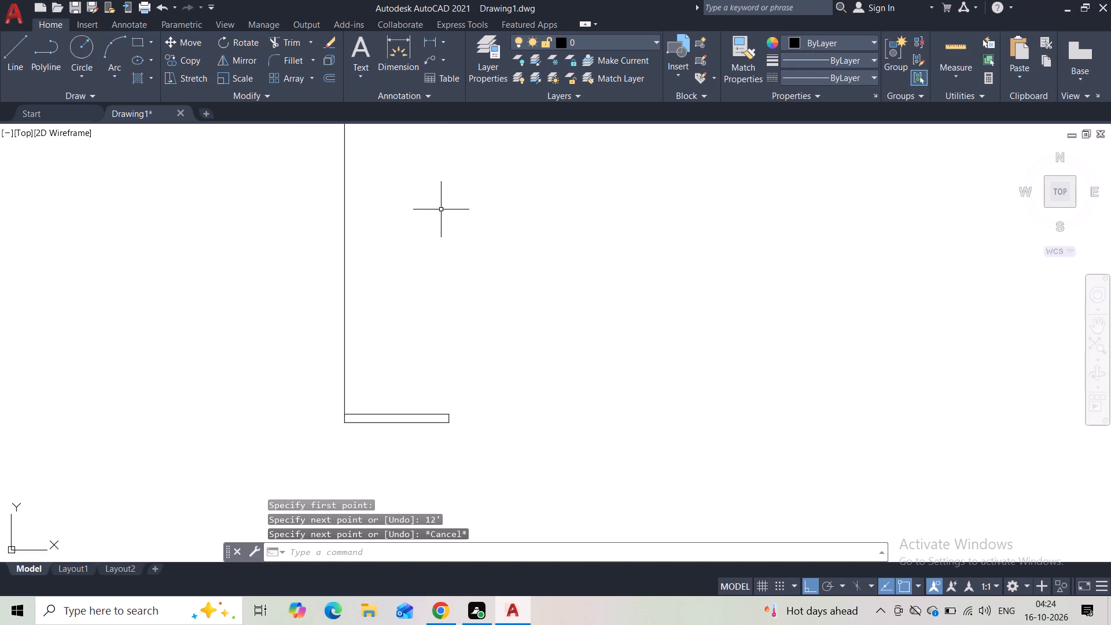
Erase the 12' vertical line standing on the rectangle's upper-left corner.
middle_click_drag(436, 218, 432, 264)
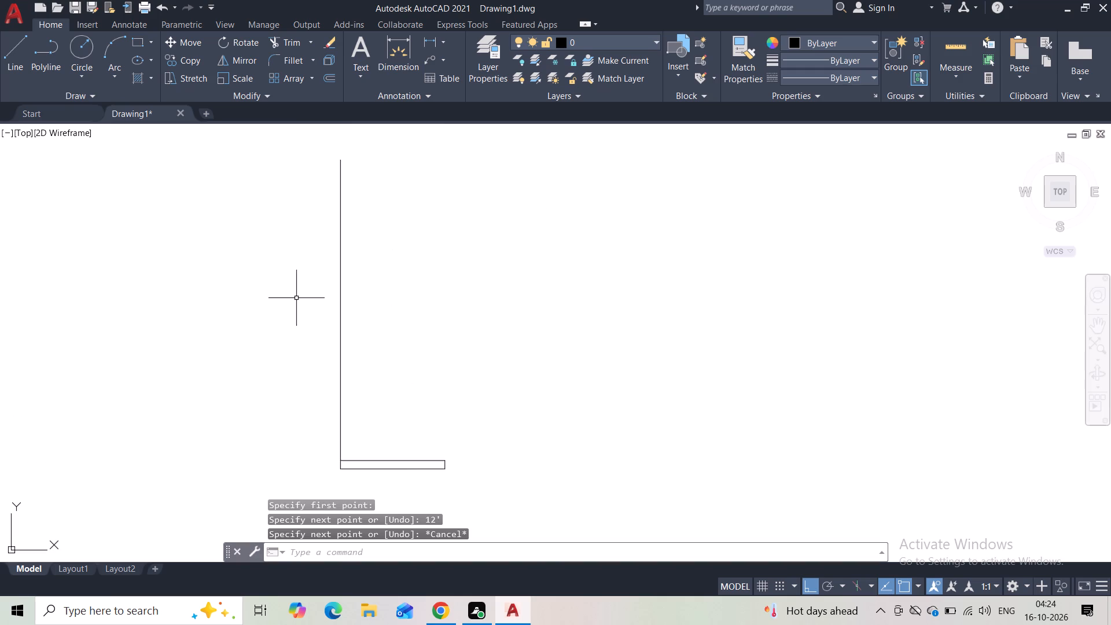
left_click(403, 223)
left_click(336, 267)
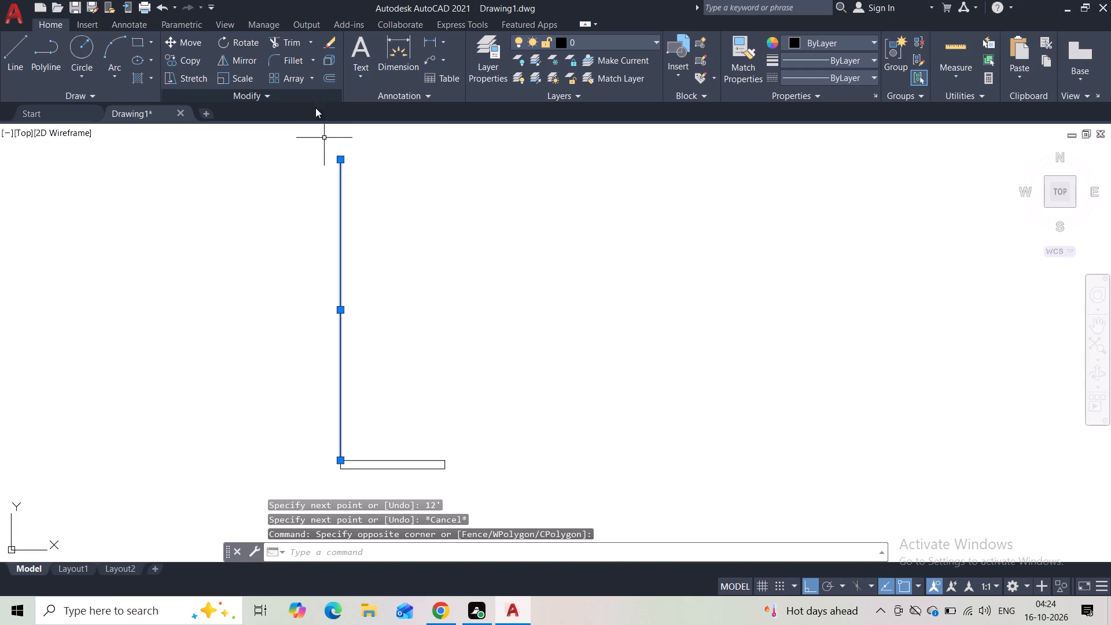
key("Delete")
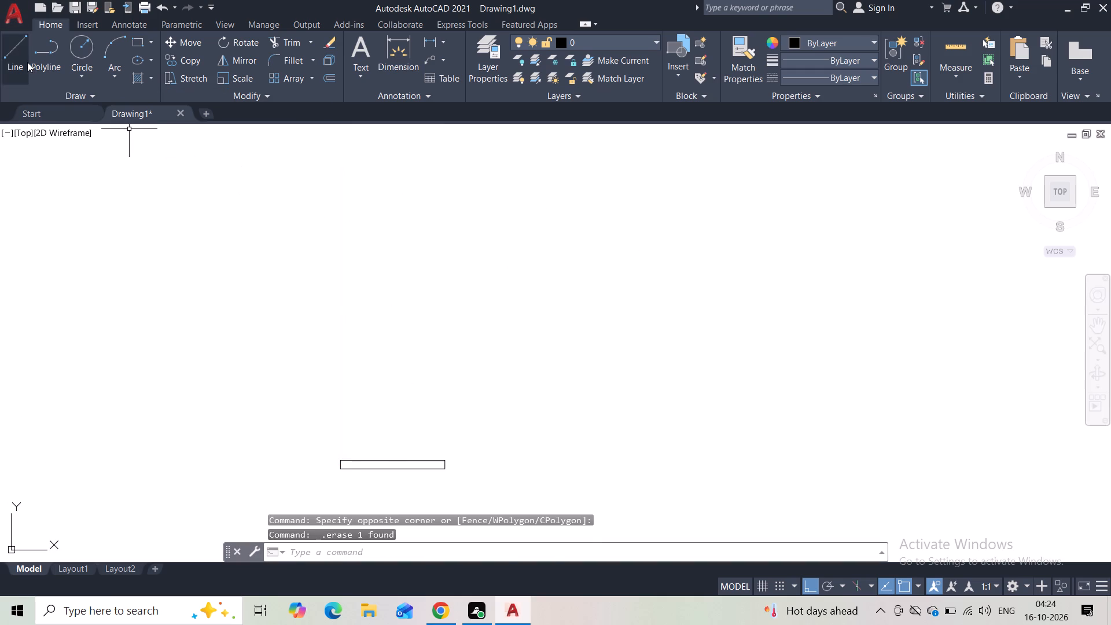
Draw a 12-inch-high section on top of the rectangle with the Line tool, spanning its full 4'-2" width and ending at its upper-right corner.
left_click(27, 63)
scroll(338, 455, "up", 2)
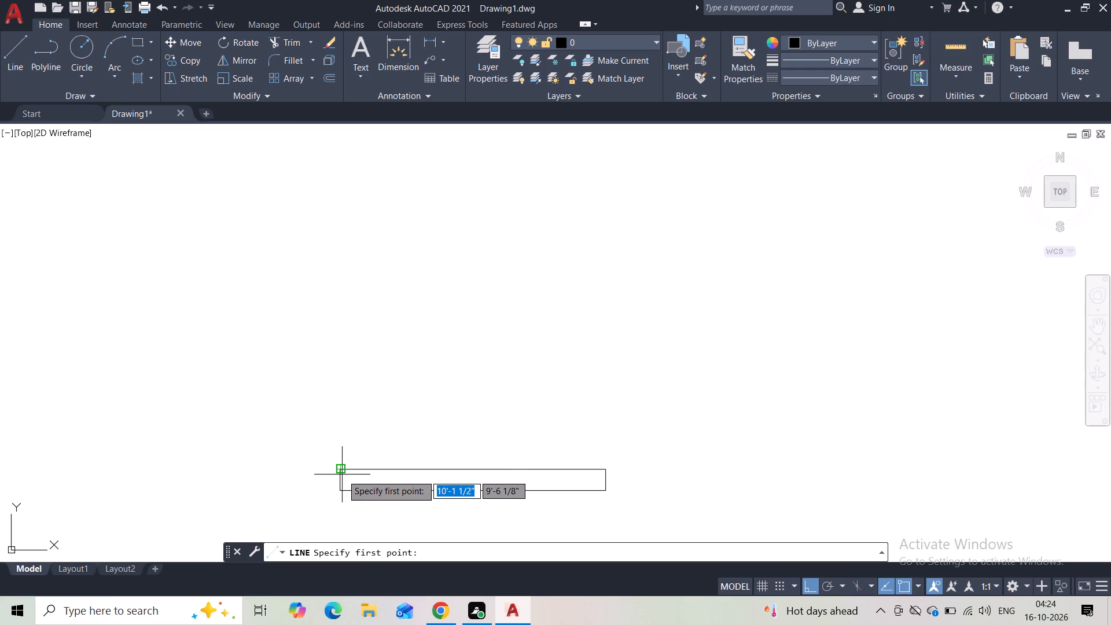
left_click(342, 472)
type("12")
key("Return")
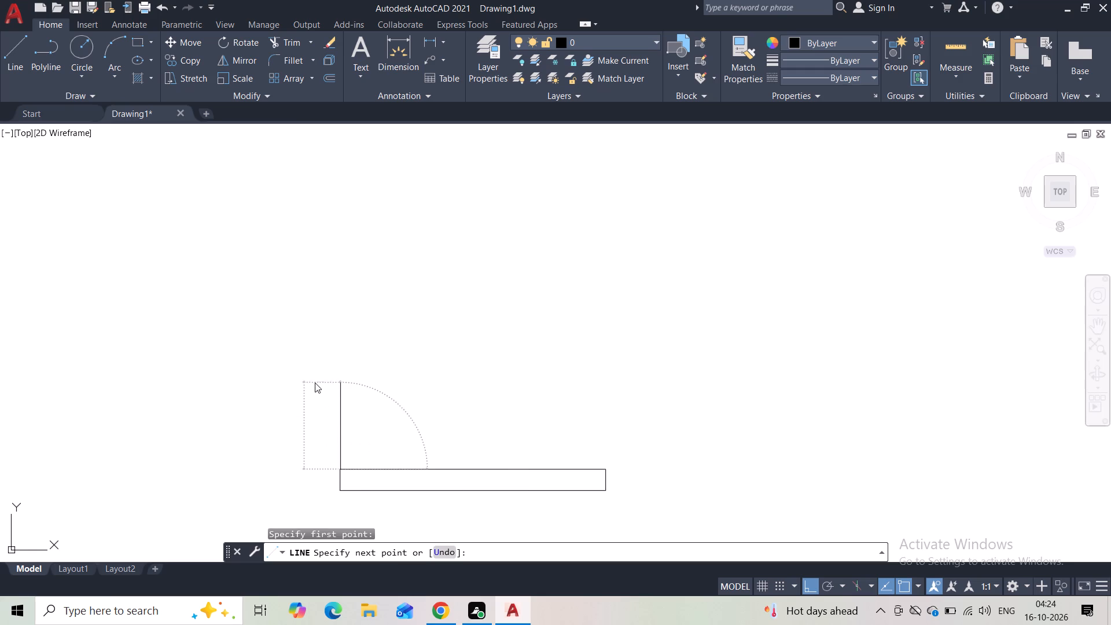
scroll(439, 393, "up", 1)
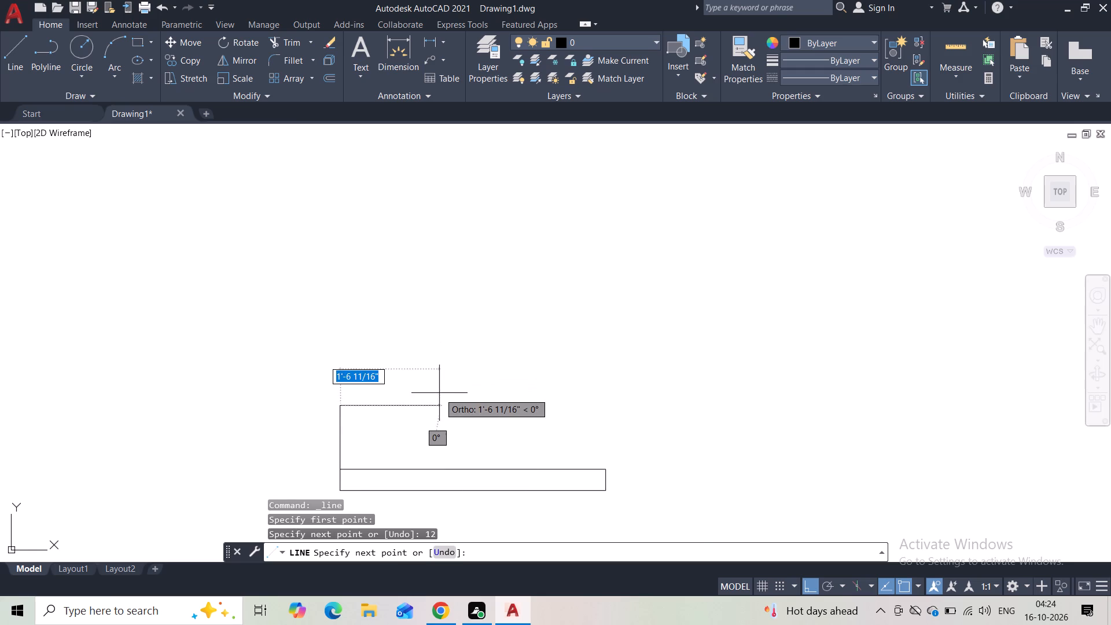
middle_click_drag(439, 393, 418, 235)
scroll(429, 265, "up", 1)
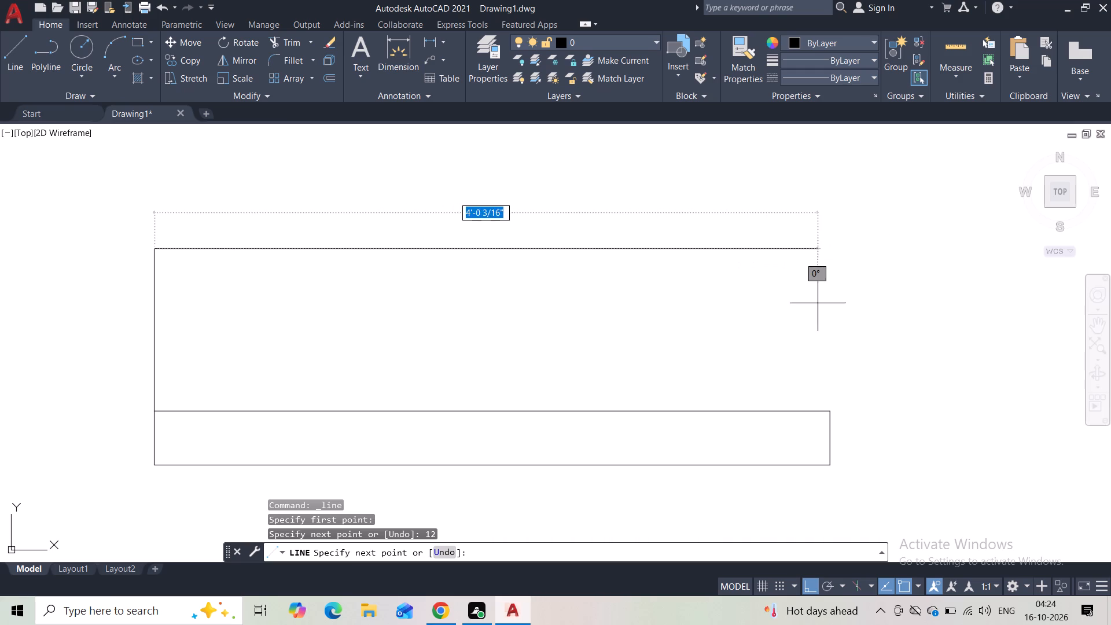
left_click(830, 251)
left_click(828, 411)
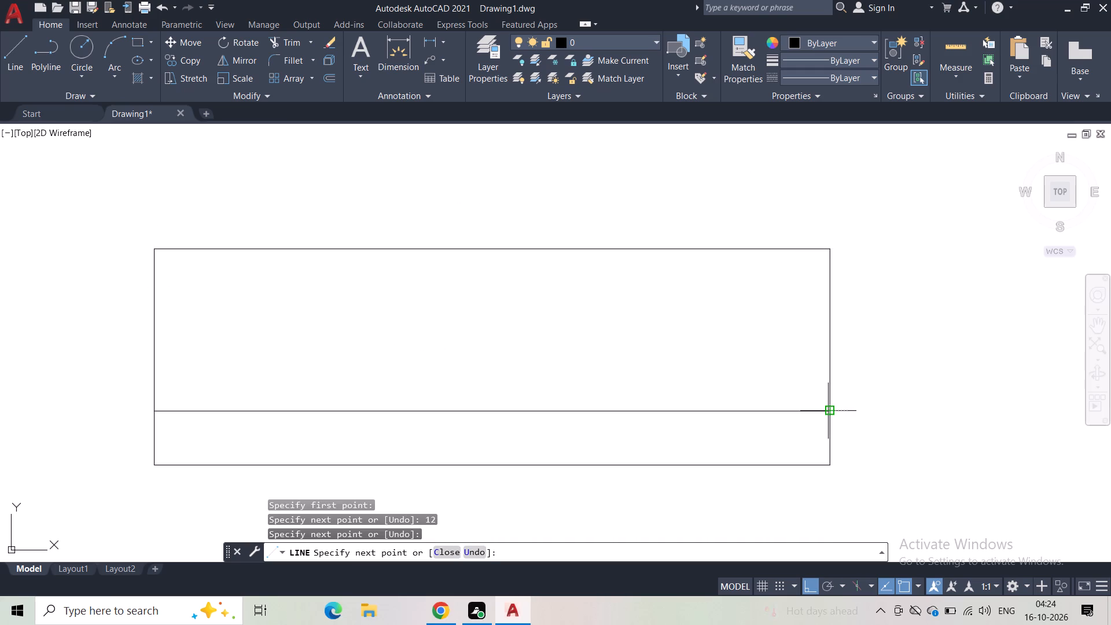
key("Escape")
Check the height of the section above the base rectangle with a trial linear dimension along its right edge, without placing it.
middle_click_drag(788, 322, 794, 277)
left_click(432, 36)
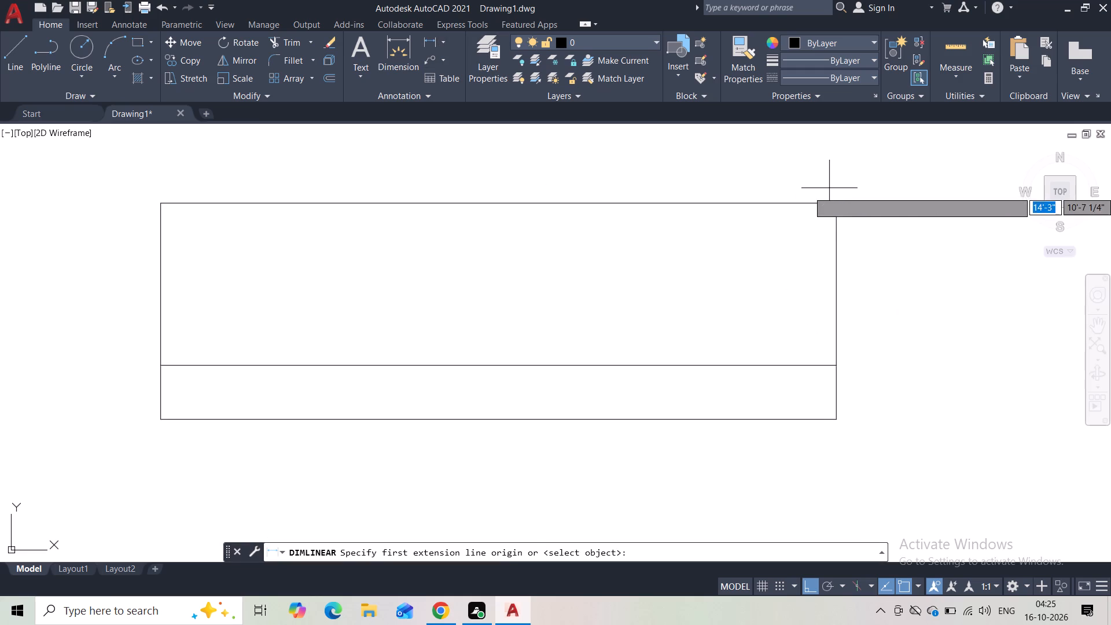
left_click(836, 204)
key("Escape")
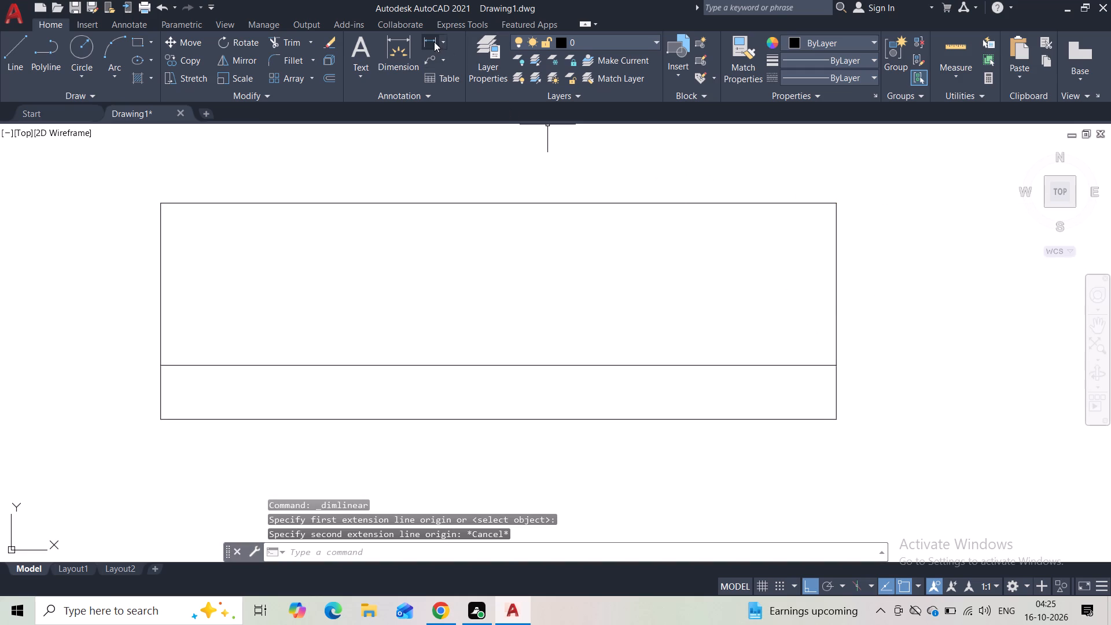
left_click(433, 41)
left_click(837, 208)
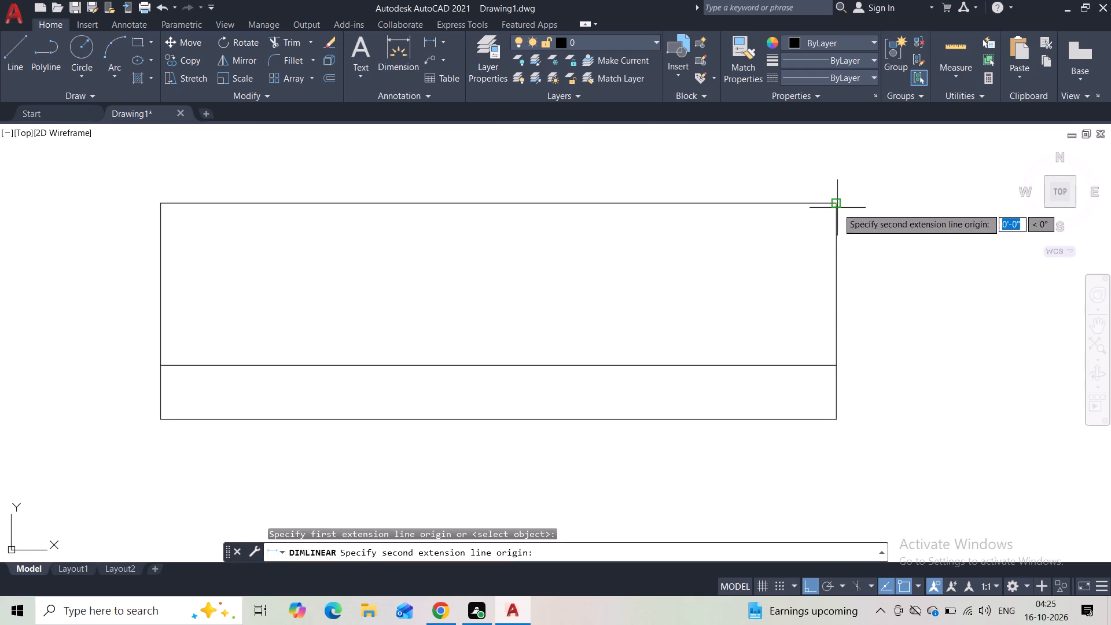
left_click(835, 366)
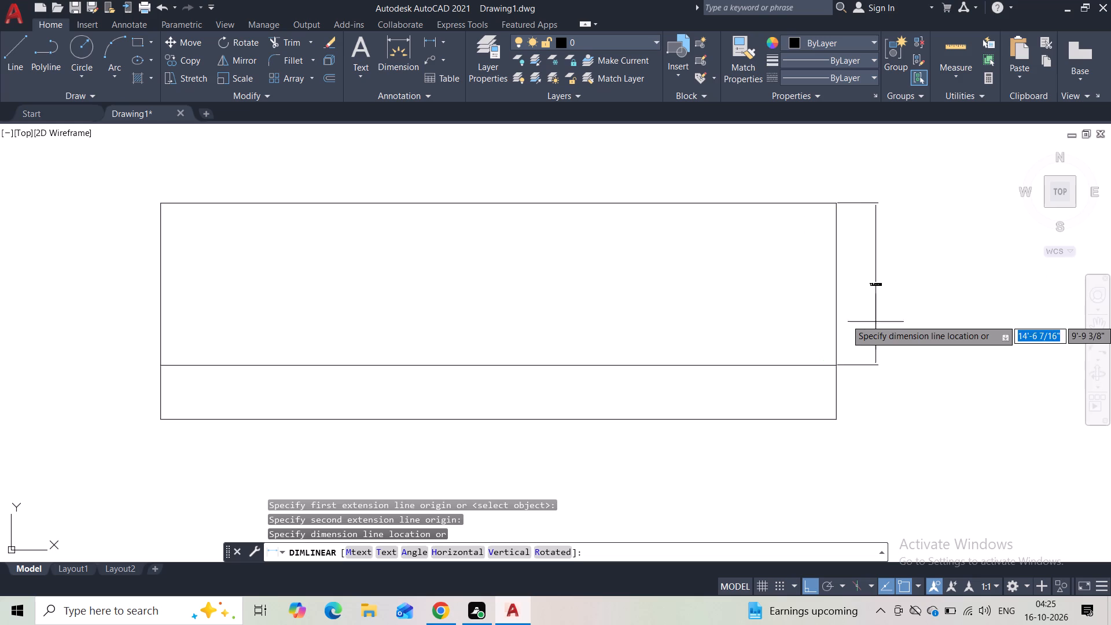
scroll(877, 300, "up", 3)
key("Escape")
Draw a 12'-high section with the Line tool on top of the 12-inch section, matching its full width and ending at its upper-right corner.
scroll(878, 287, "down", 4)
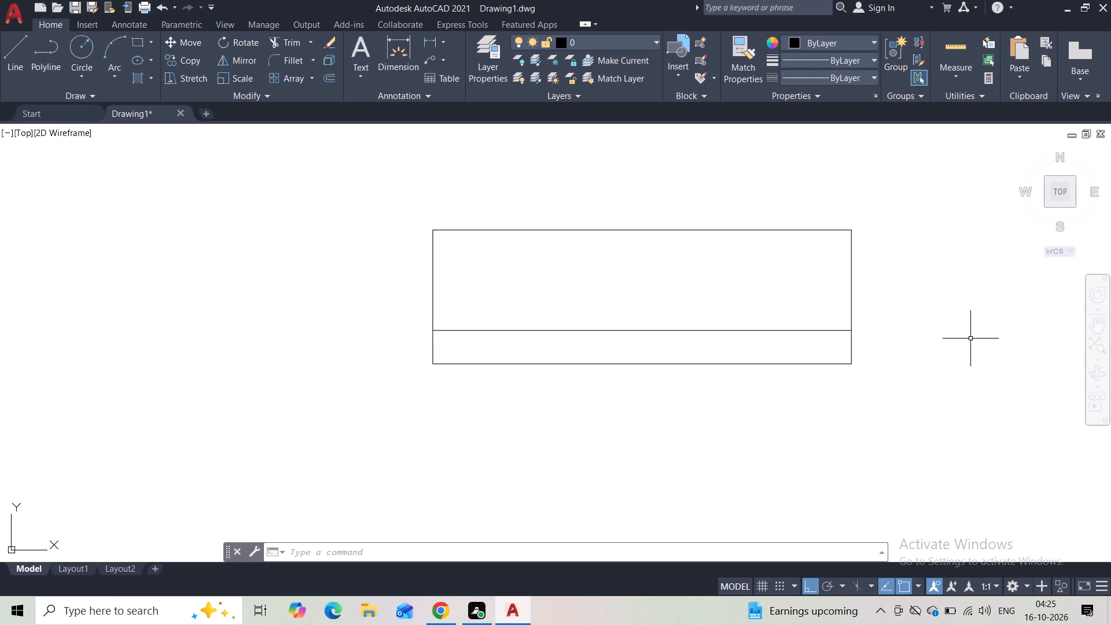
middle_click_drag(797, 261, 555, 368)
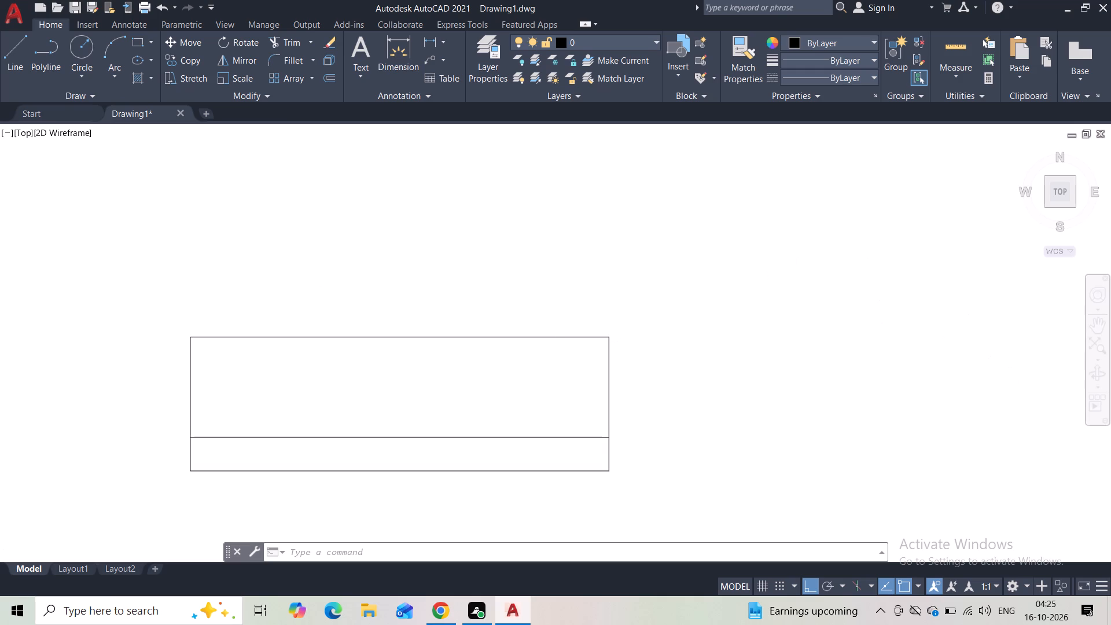
middle_click_drag(505, 400, 561, 363)
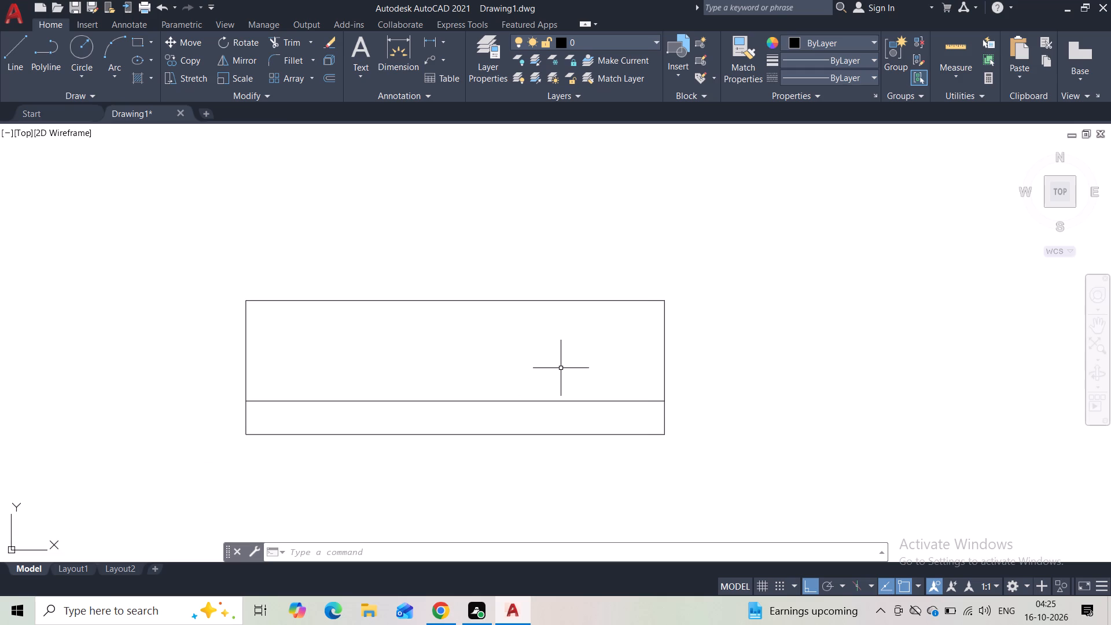
scroll(561, 368, "up", 1)
middle_click_drag(559, 373, 594, 373)
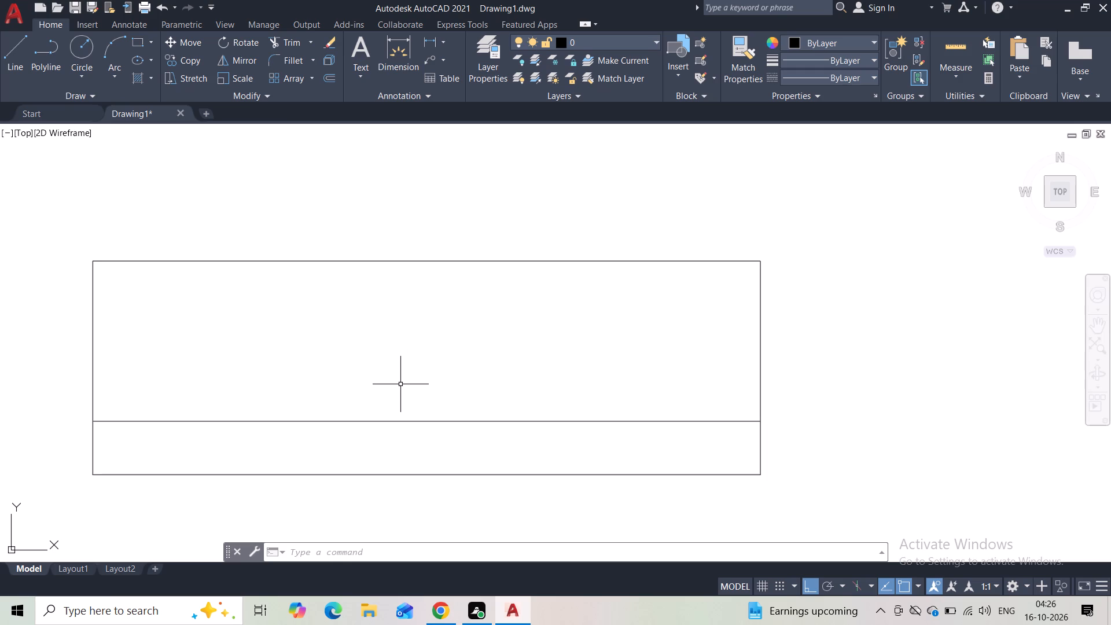
left_click(23, 64)
middle_click_drag(157, 204, 213, 340)
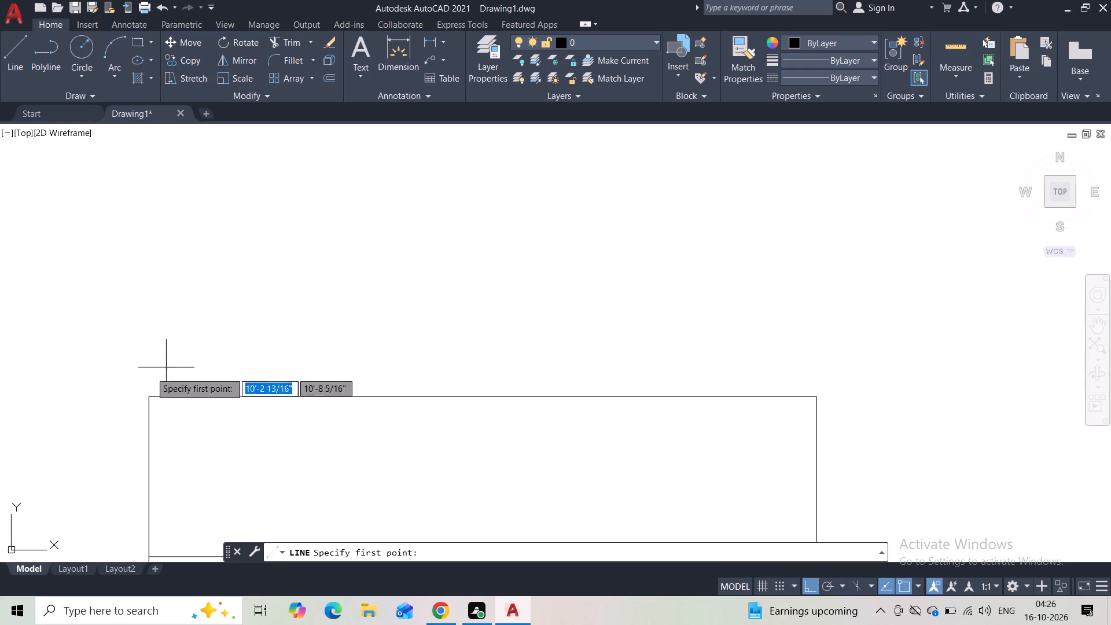
left_click(150, 393)
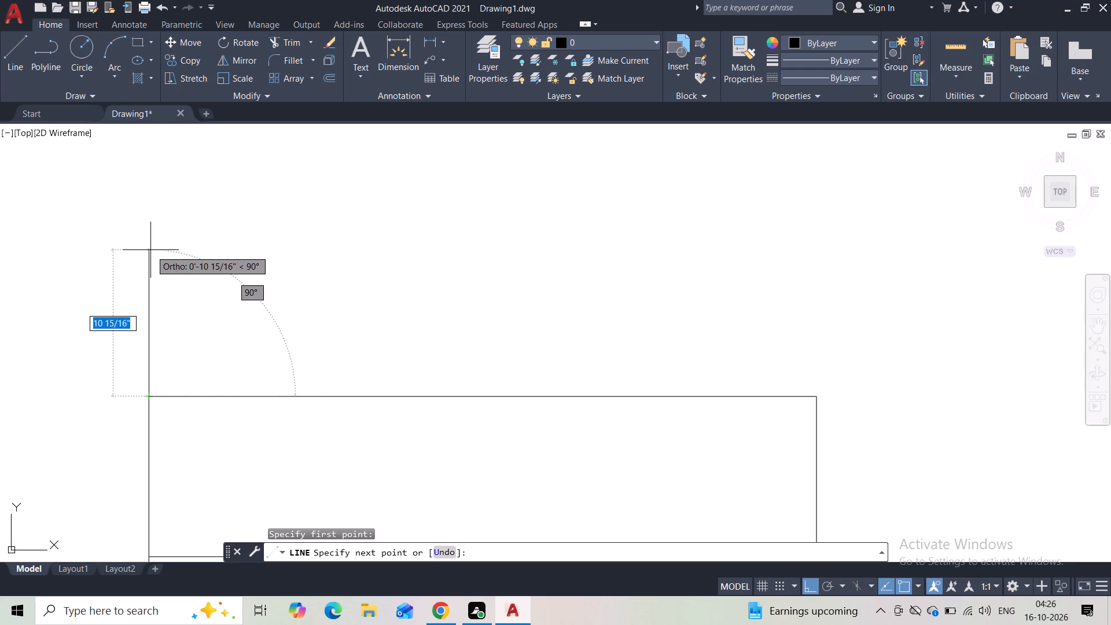
type("12")
key("apostrophe")
key("Return")
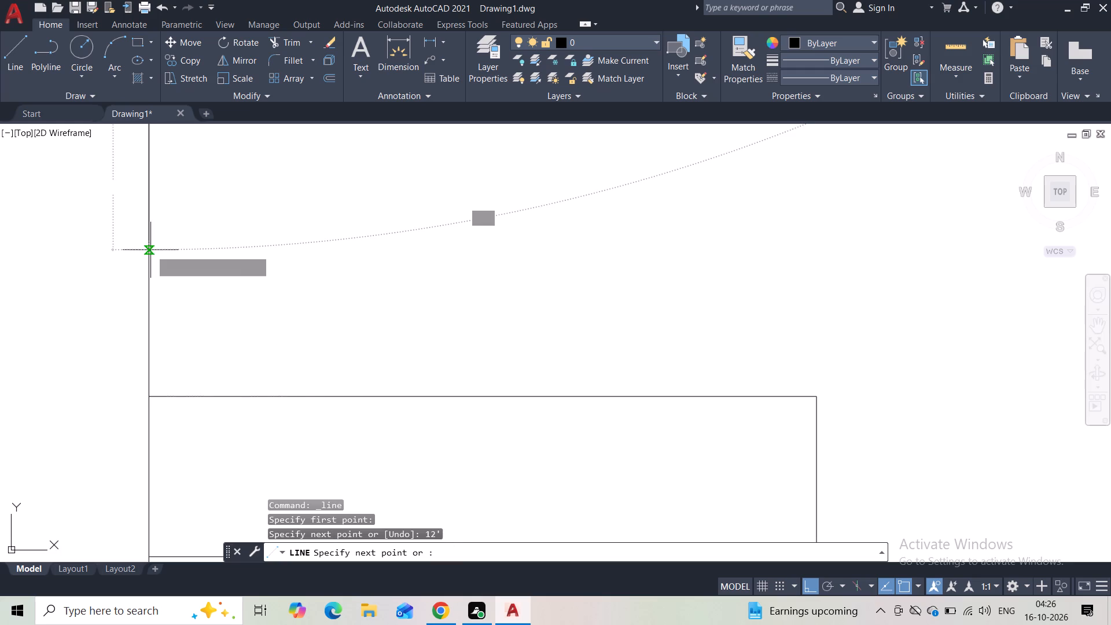
scroll(173, 254, "down", 3)
middle_click_drag(297, 165, 264, 350)
scroll(306, 238, "down", 2)
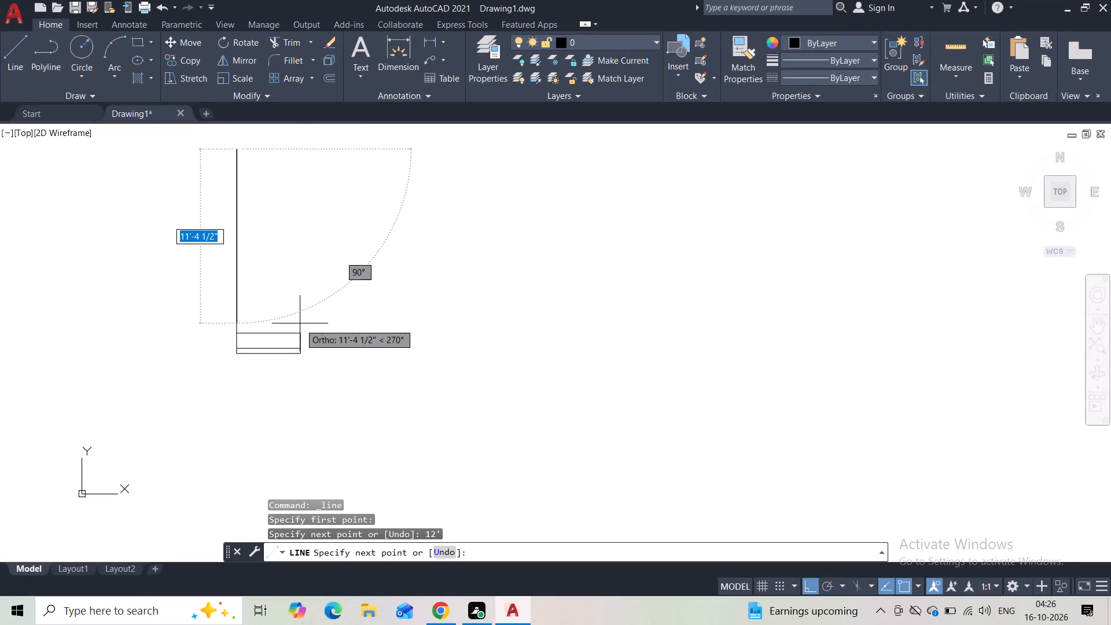
left_click(299, 155)
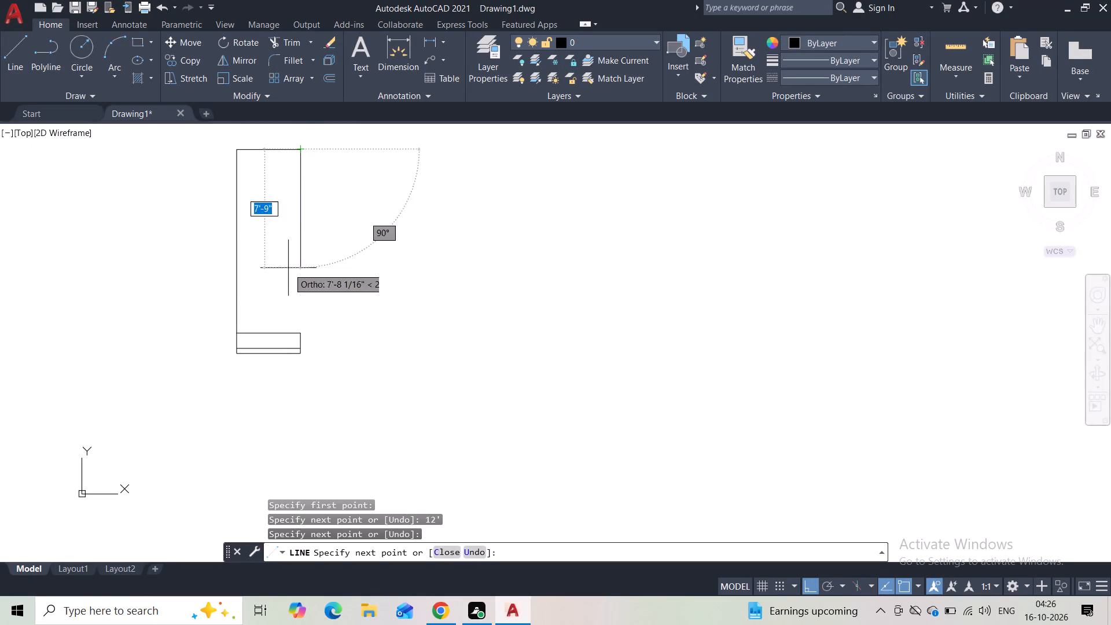
left_click(295, 330)
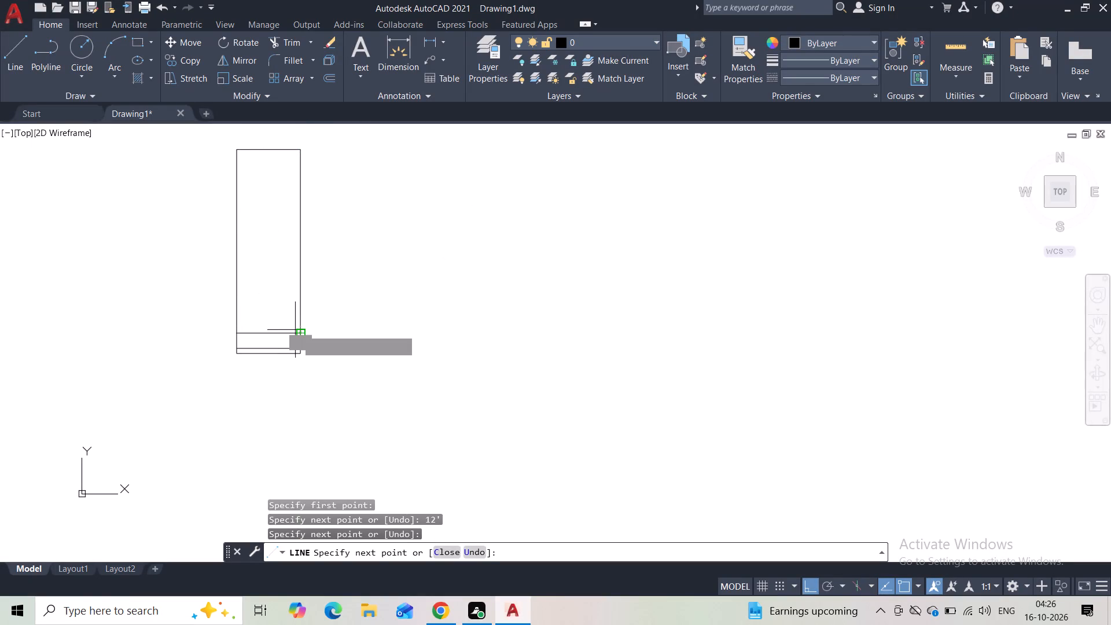
key("Escape")
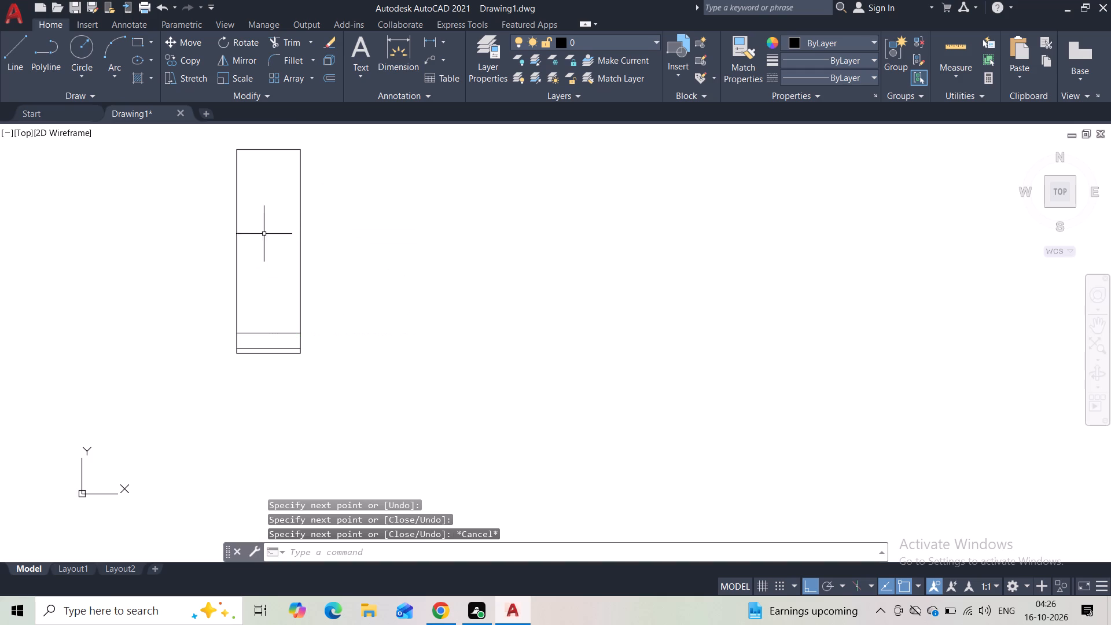
Check the tall top section's height with a trial linear dimension along its right edge, without placing it.
middle_click_drag(262, 200, 282, 251)
scroll(281, 251, "up", 2)
scroll(285, 206, "down", 3)
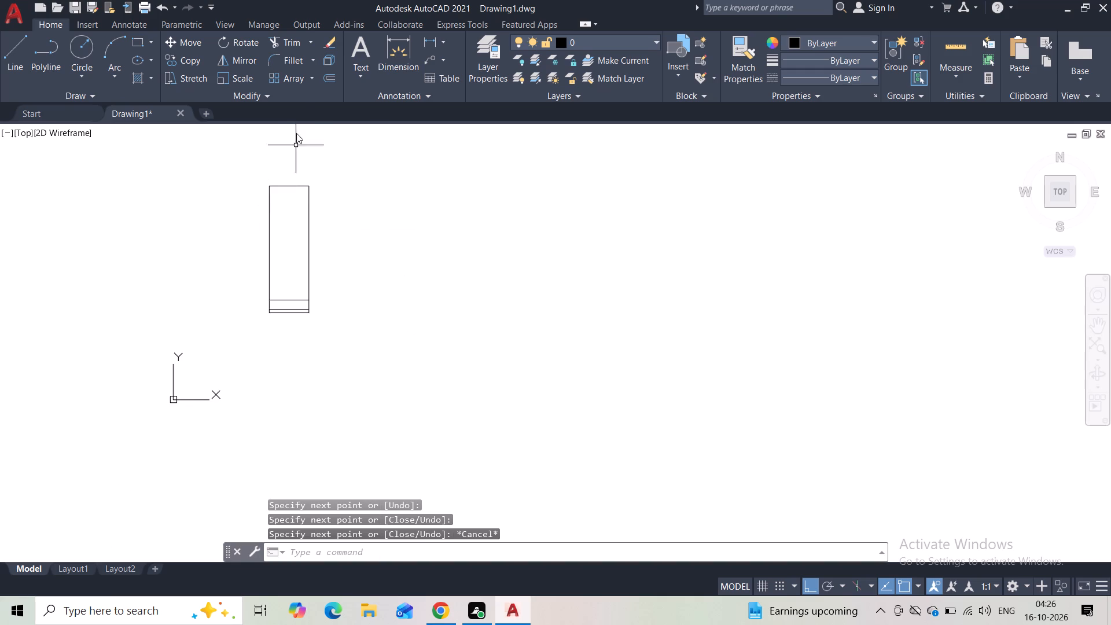
left_click(425, 38)
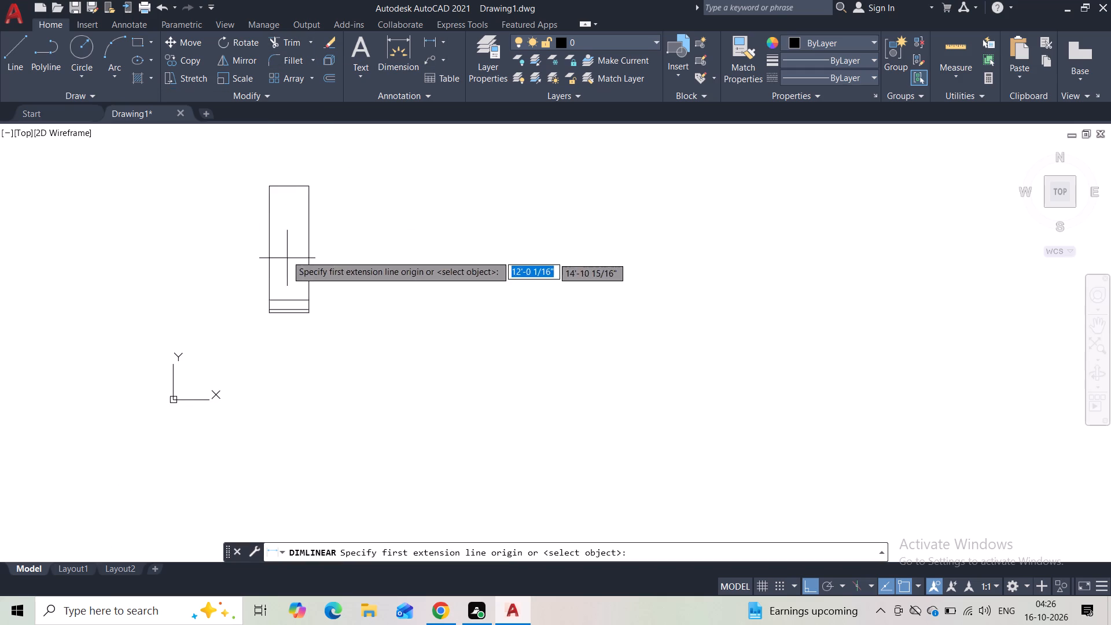
scroll(297, 203, "up", 1)
left_click(311, 176)
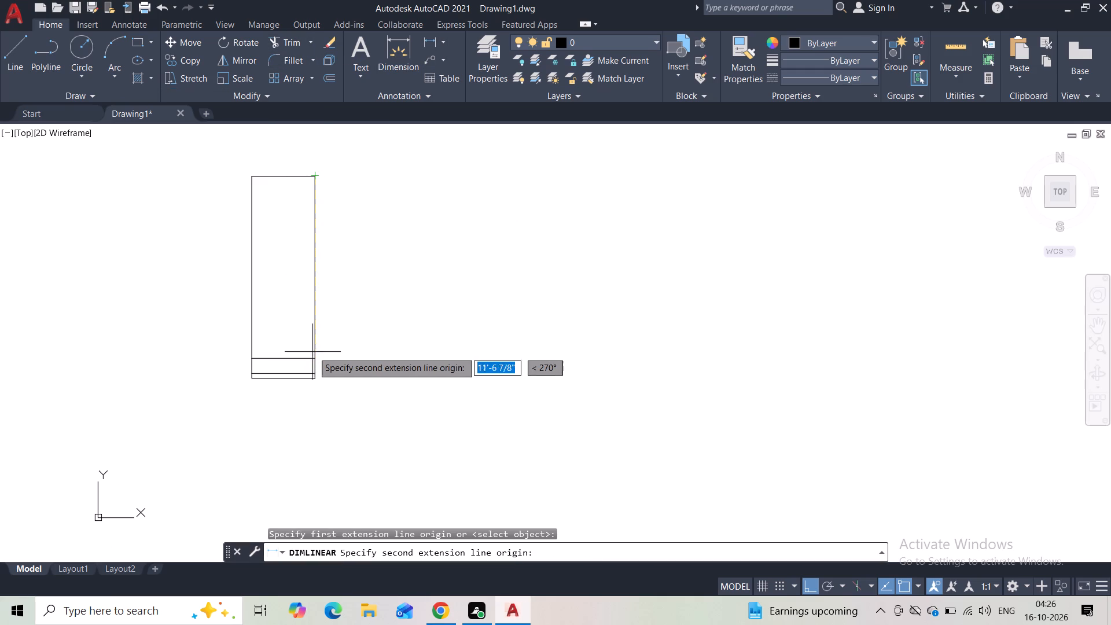
left_click(311, 361)
scroll(330, 273, "up", 3)
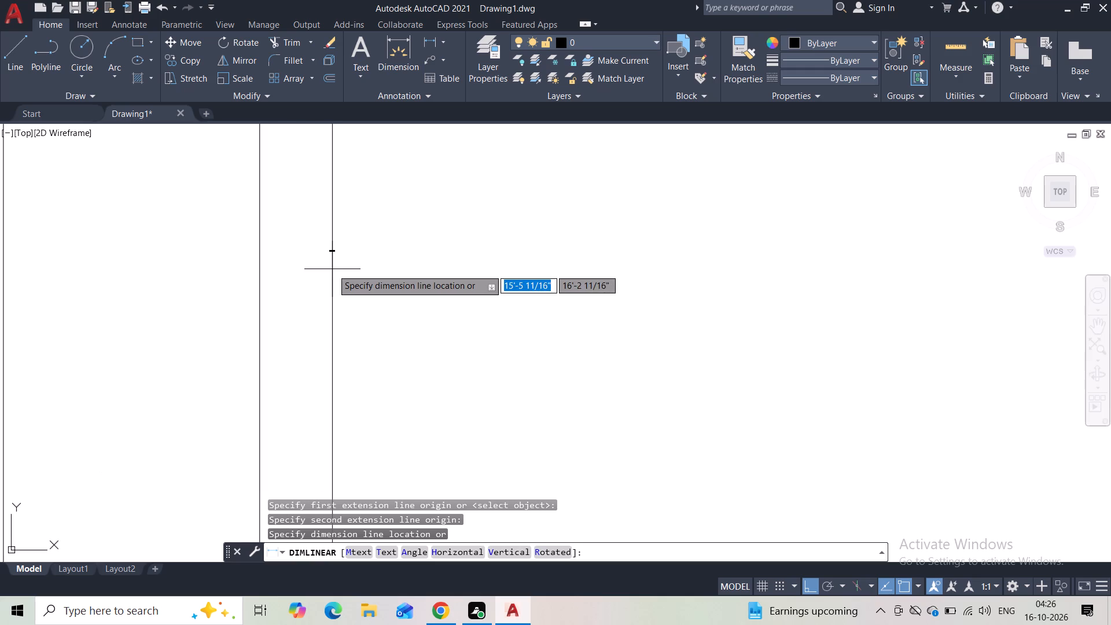
scroll(332, 255, "up", 4)
scroll(331, 252, "down", 4)
key("Escape")
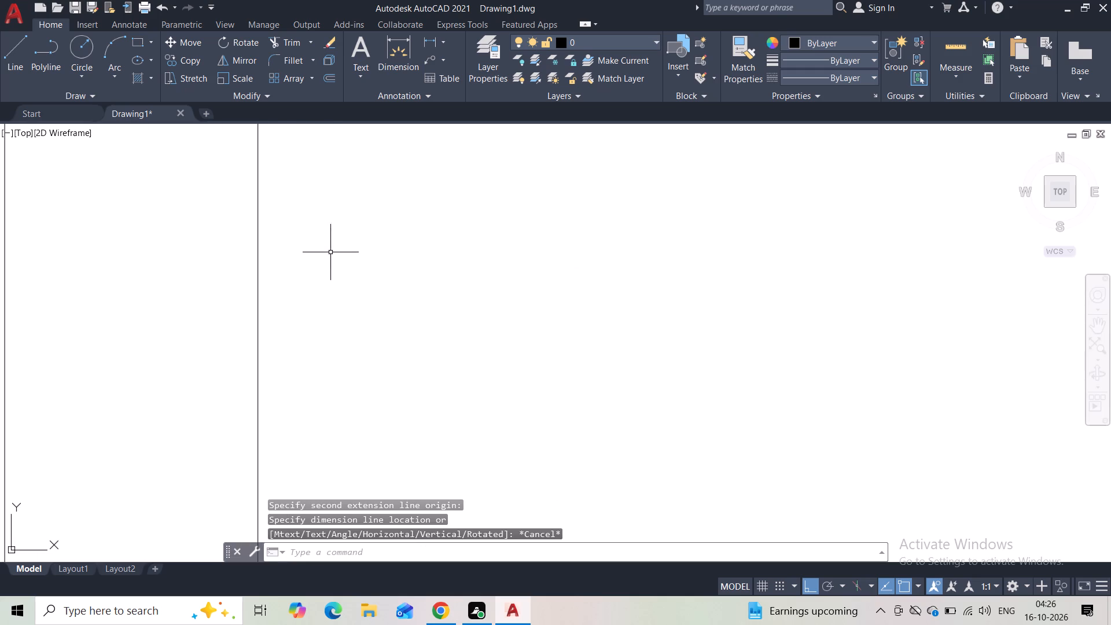
Set the Standard dimension style's primary linear unit format to Architectural and make that style current.
key("d")
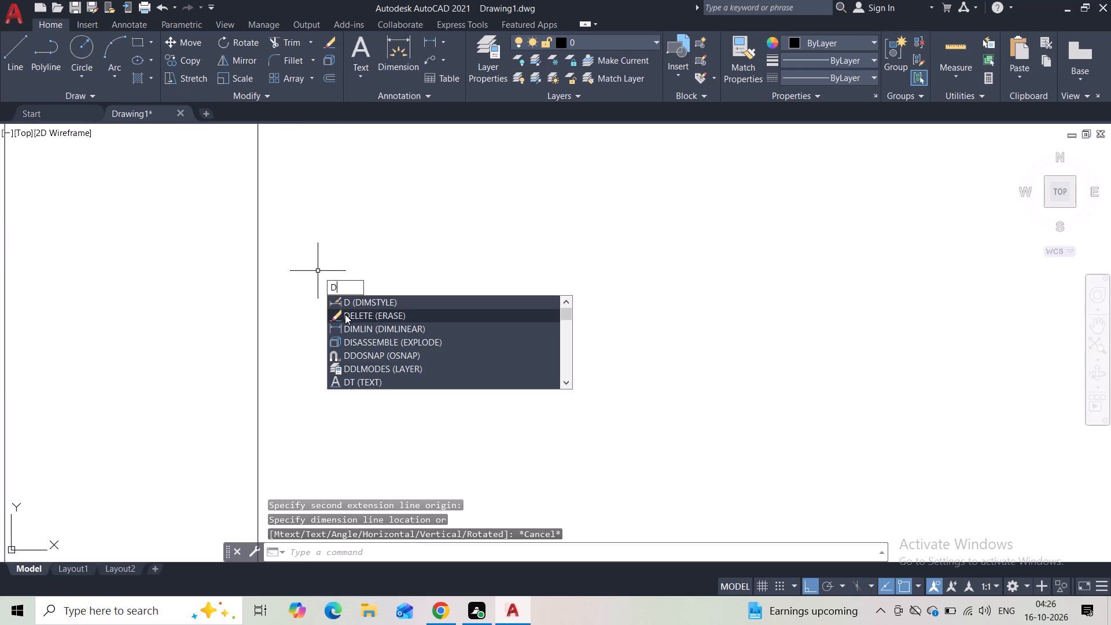
left_click(352, 301)
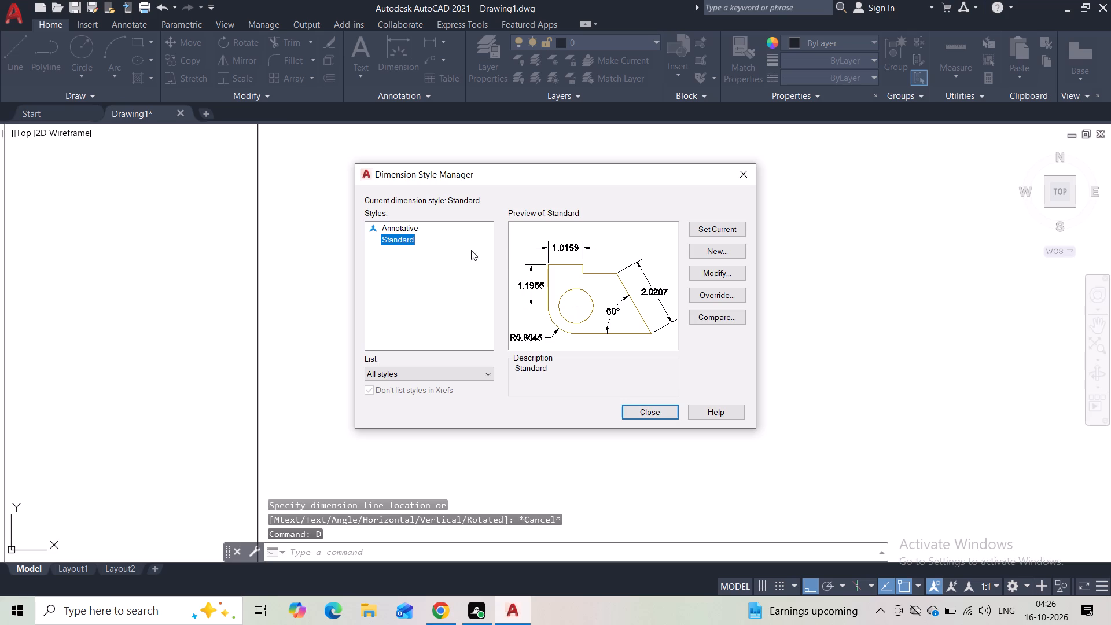
left_click(707, 272)
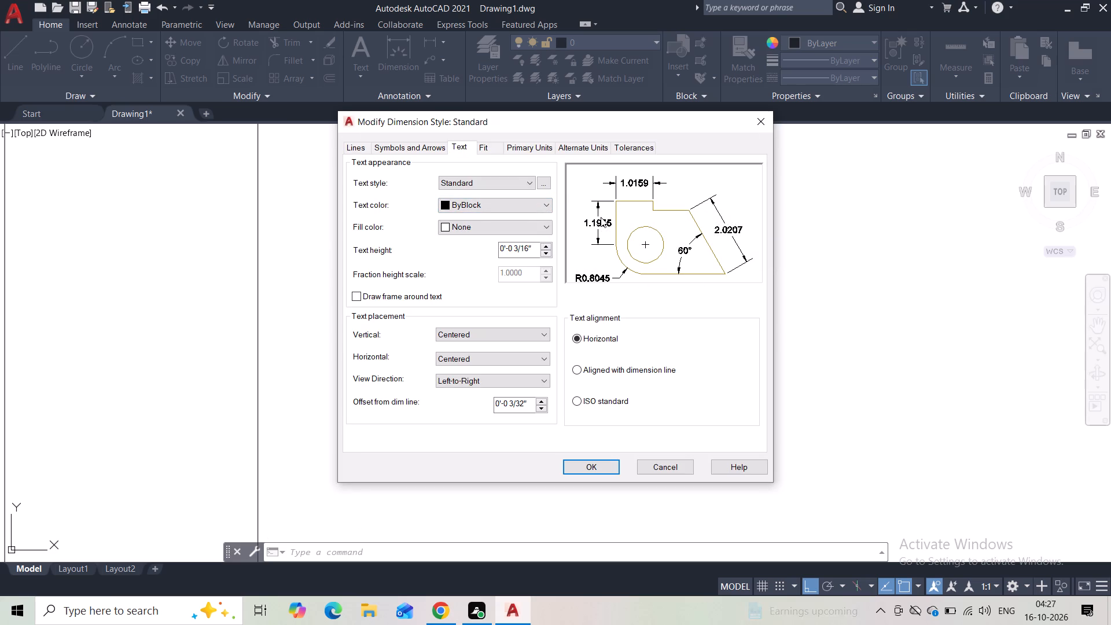
left_click(543, 149)
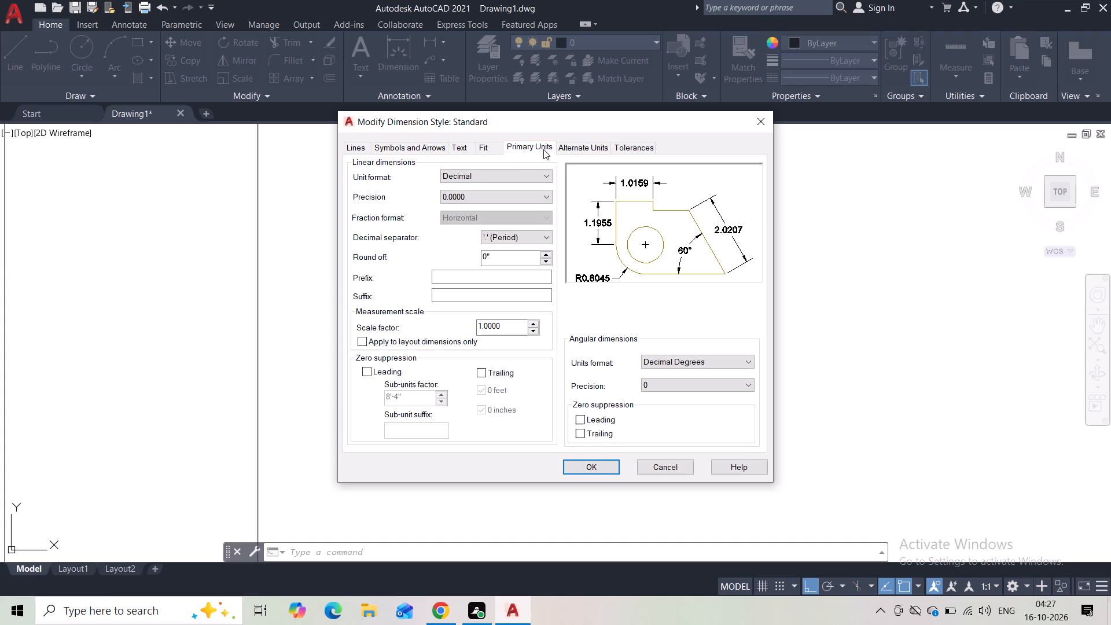
left_click(512, 182)
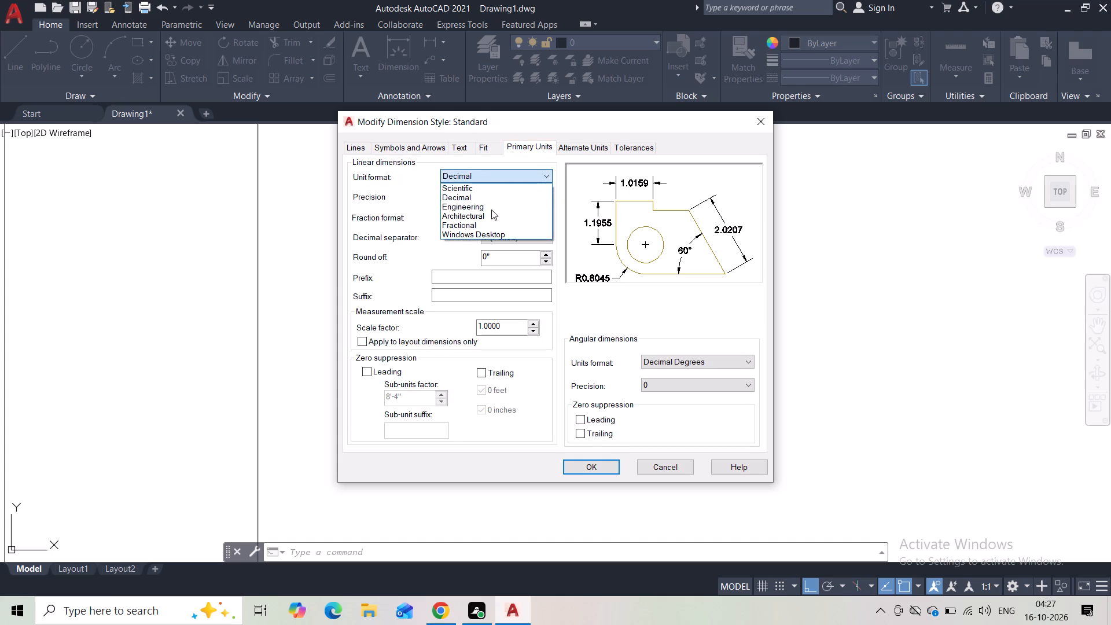
left_click(488, 215)
left_click(584, 472)
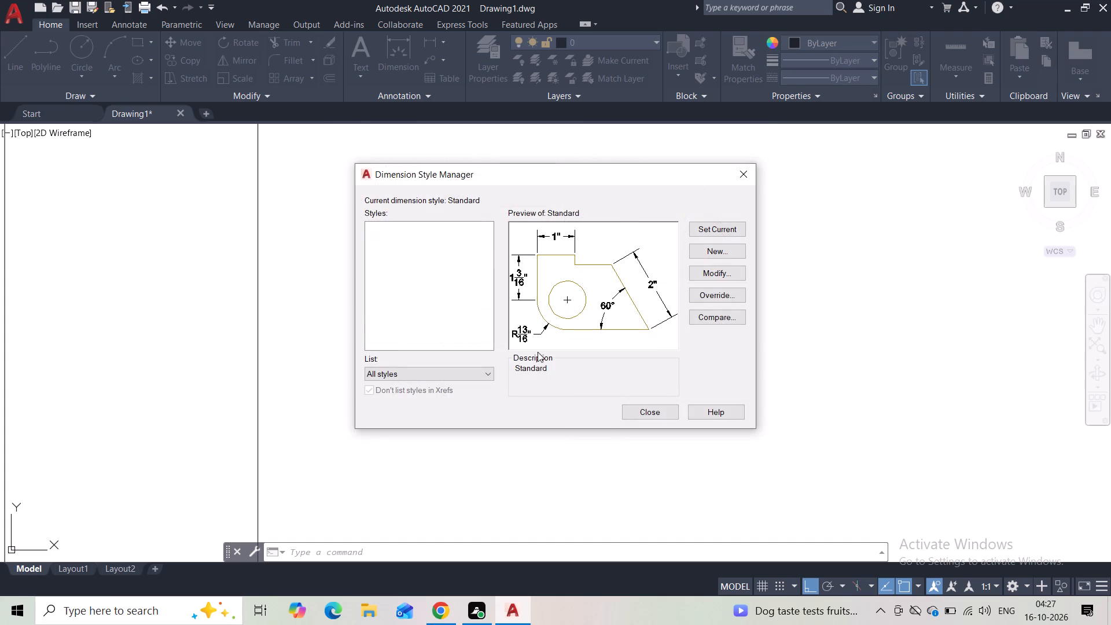
left_click(705, 228)
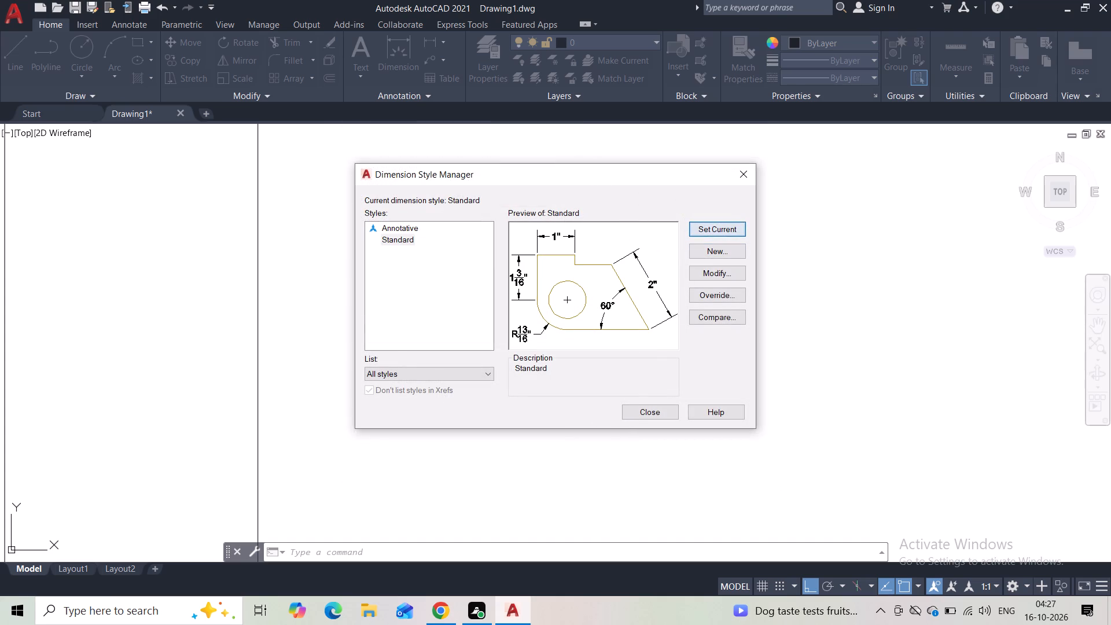
left_click(634, 414)
Check the tall top section's height with a trial linear dimension along its right edge, without placing it.
scroll(583, 323, "down", 4)
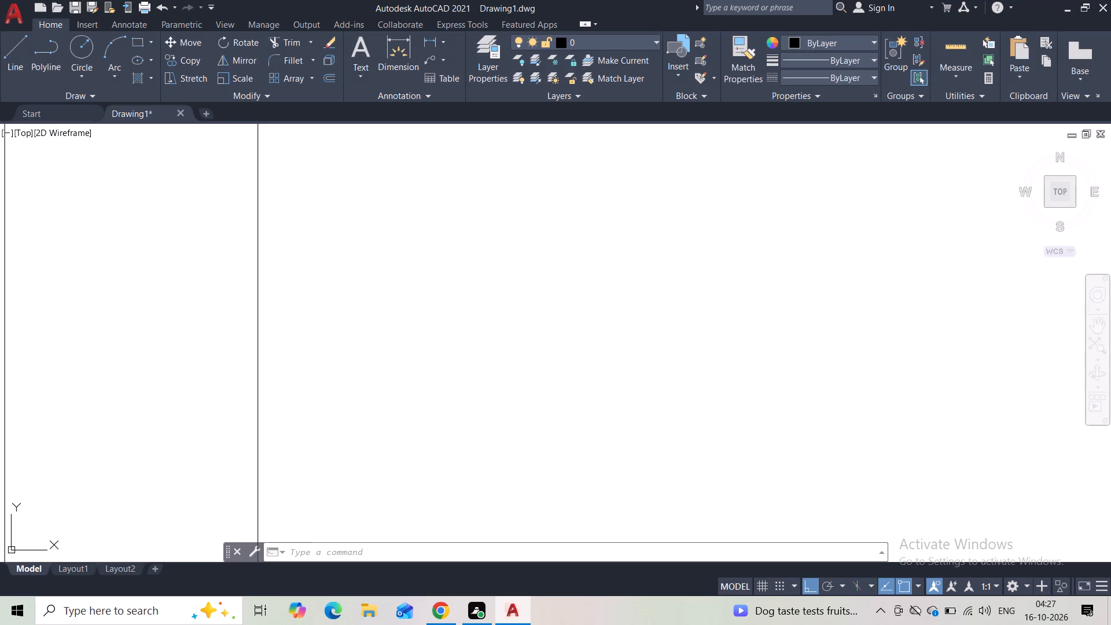
scroll(473, 330, "down", 2)
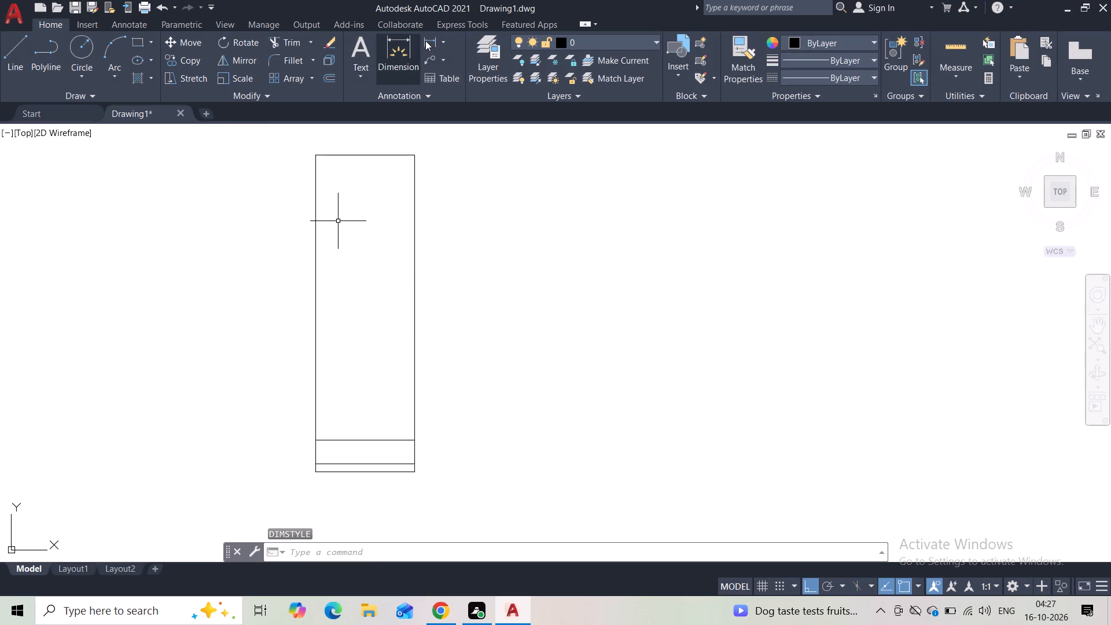
left_click(425, 41)
left_click(418, 156)
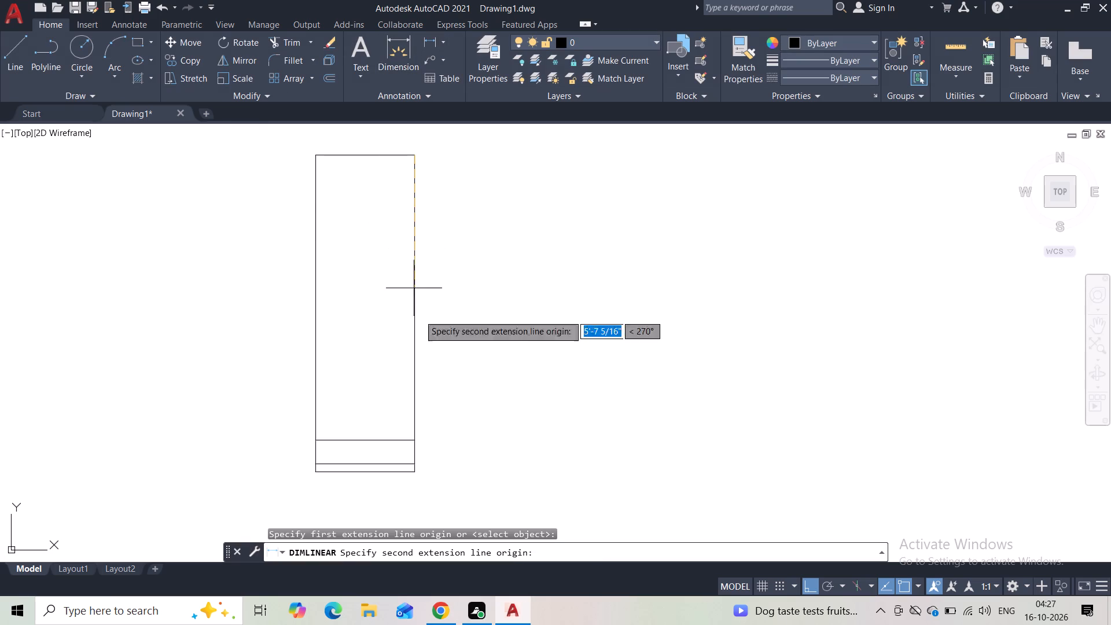
left_click(413, 436)
scroll(467, 264, "up", 3)
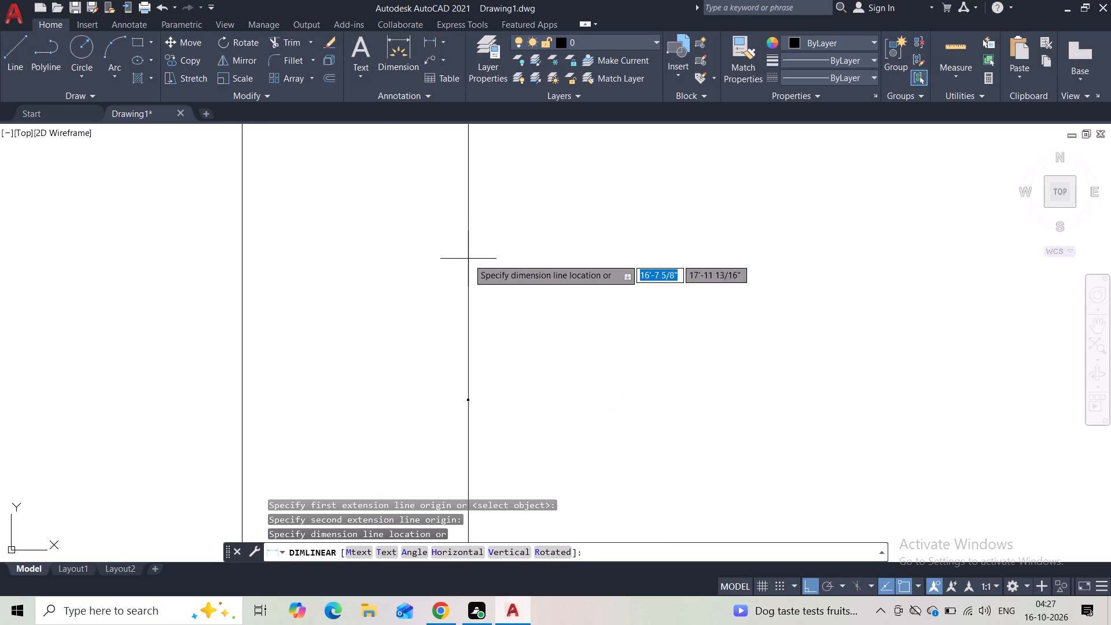
scroll(452, 420, "up", 4)
scroll(453, 421, "down", 6)
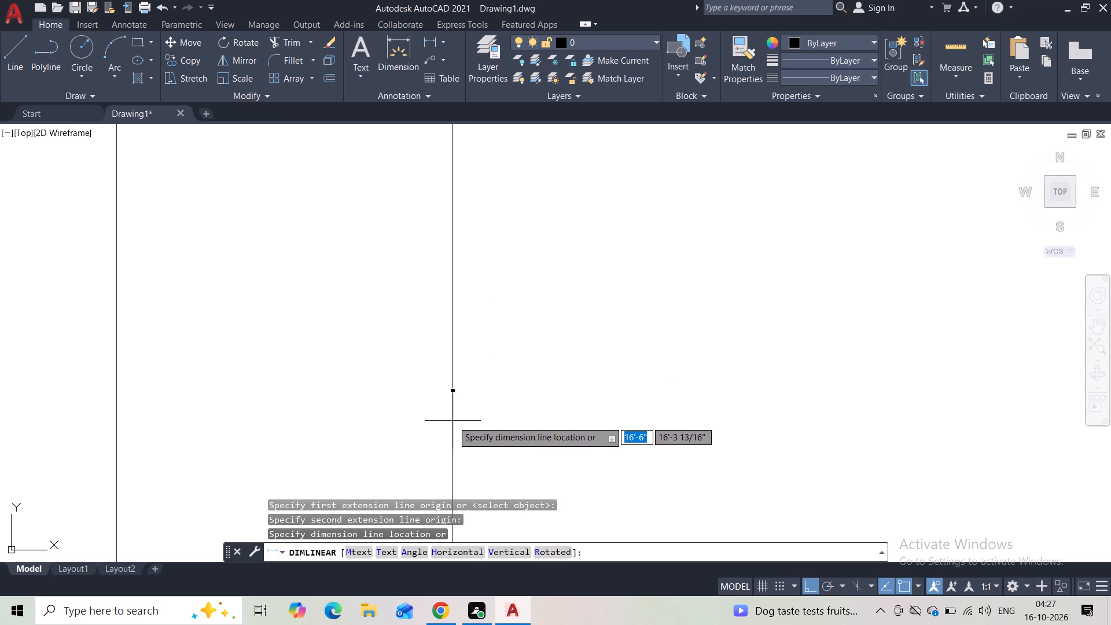
scroll(451, 407, "down", 9)
scroll(470, 324, "down", 2)
key("Escape")
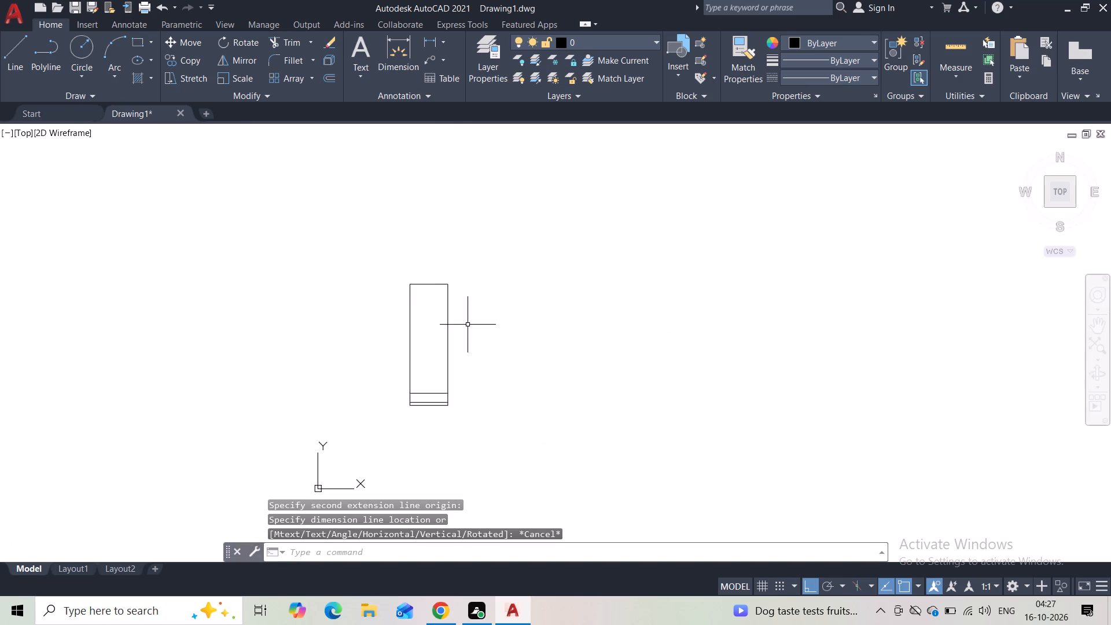
Check the height of the thin section above the base rectangle with a trial linear dimension along its right edge, without placing it.
middle_click_drag(463, 346, 463, 251)
scroll(448, 328, "up", 4)
middle_click_drag(428, 247, 432, 299)
key("space")
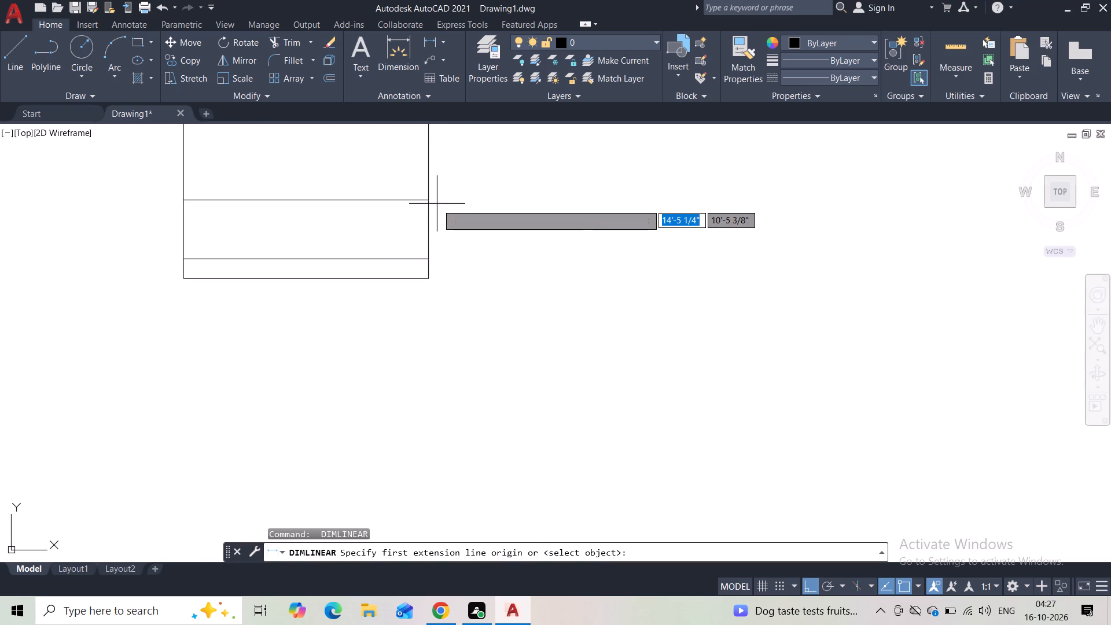
left_click(428, 203)
left_click(427, 258)
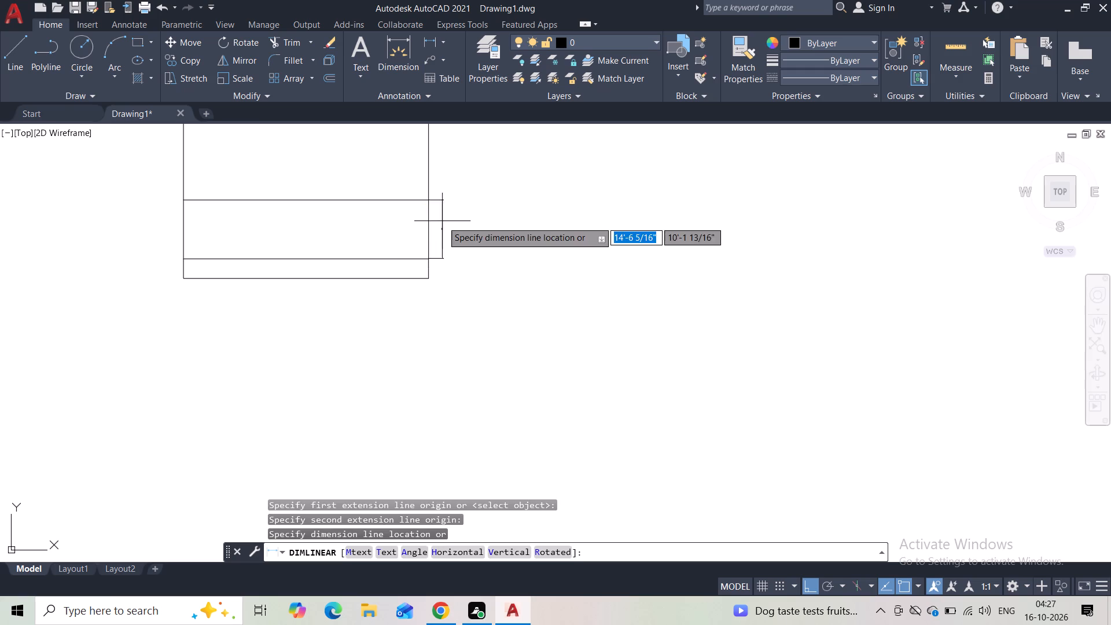
scroll(442, 221, "up", 4)
scroll(444, 278, "up", 2)
scroll(444, 278, "down", 5)
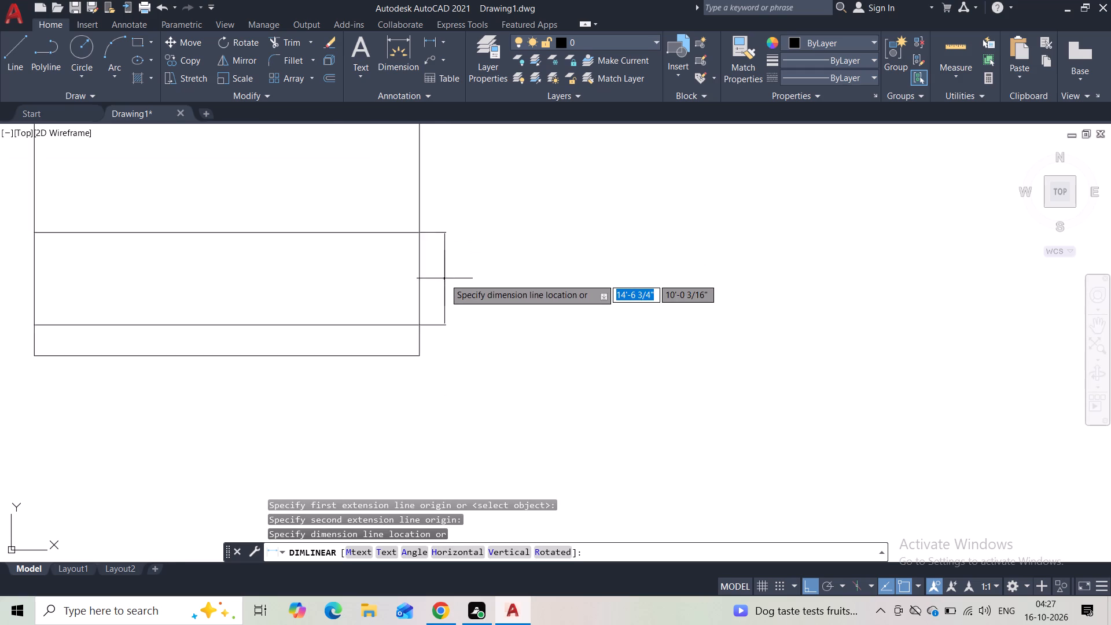
scroll(444, 278, "down", 4)
key("Escape")
scroll(444, 278, "down", 3)
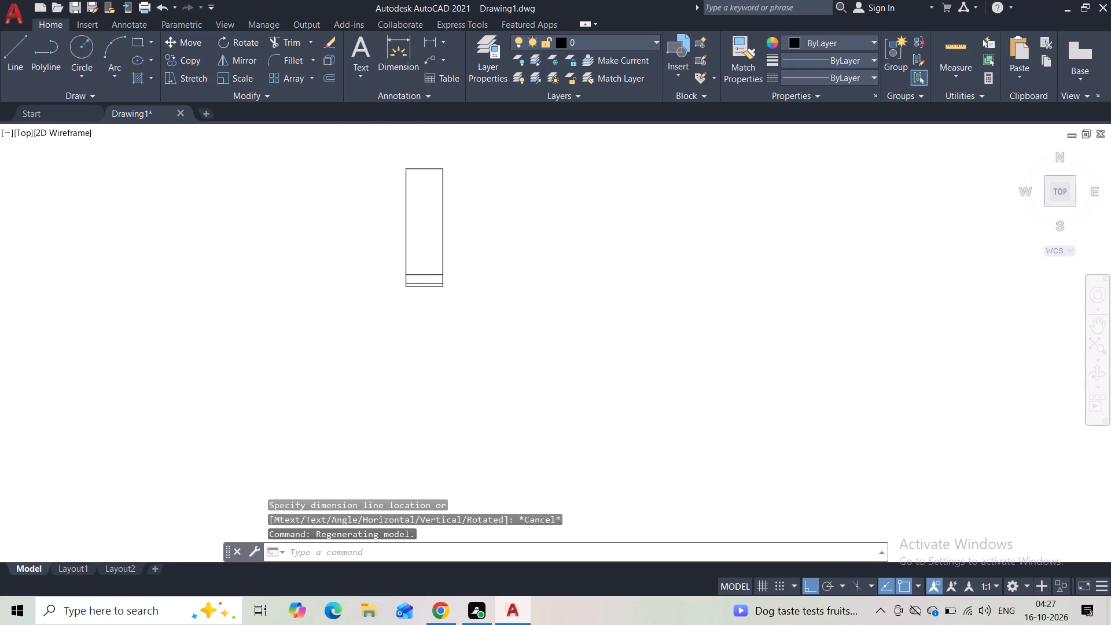
Erase the stacked column figure, selecting the base rectangle, the section above it and the tall section's side lines.
scroll(460, 262, "up", 4)
left_click_drag(430, 216, 426, 222)
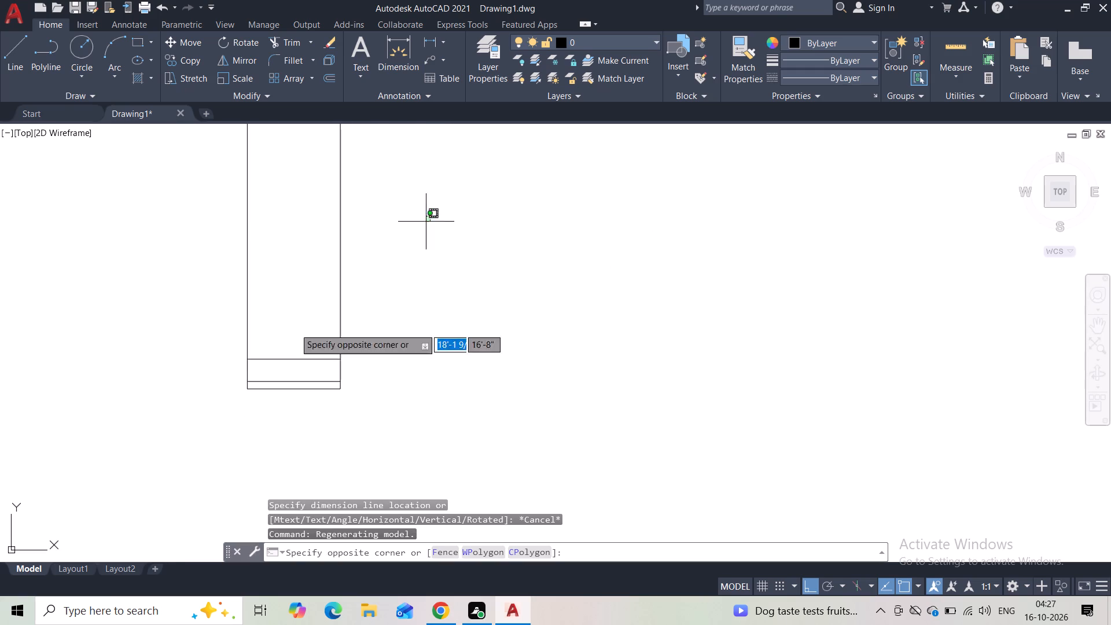
left_click(239, 382)
left_click(376, 357)
left_click(231, 410)
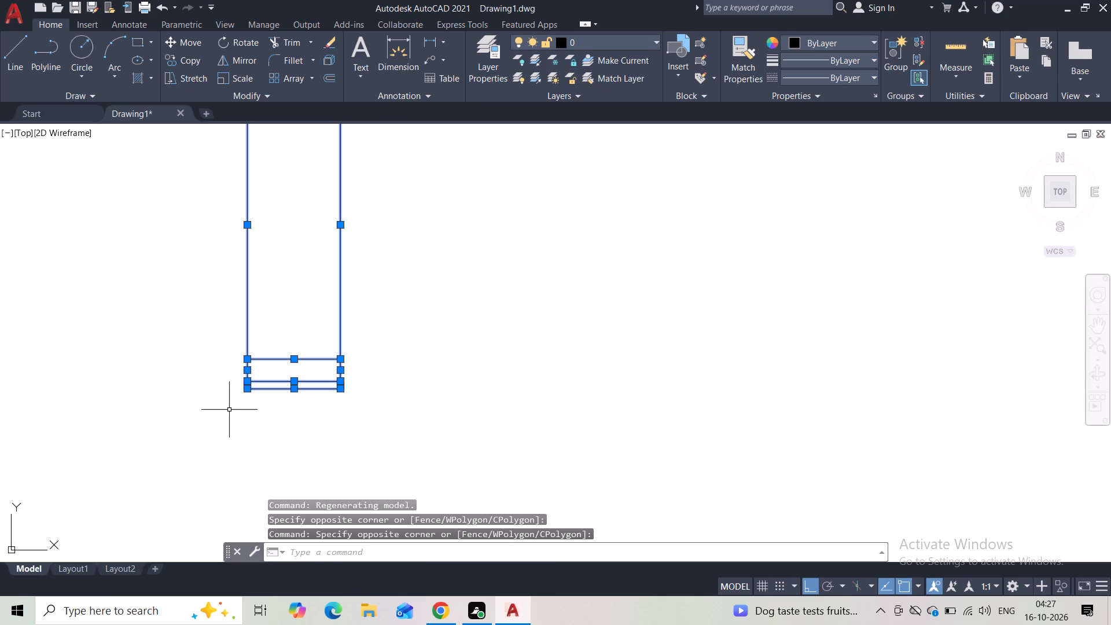
key("Delete")
Draw a 45' horizontal line running to the right with the Line tool.
left_click(27, 68)
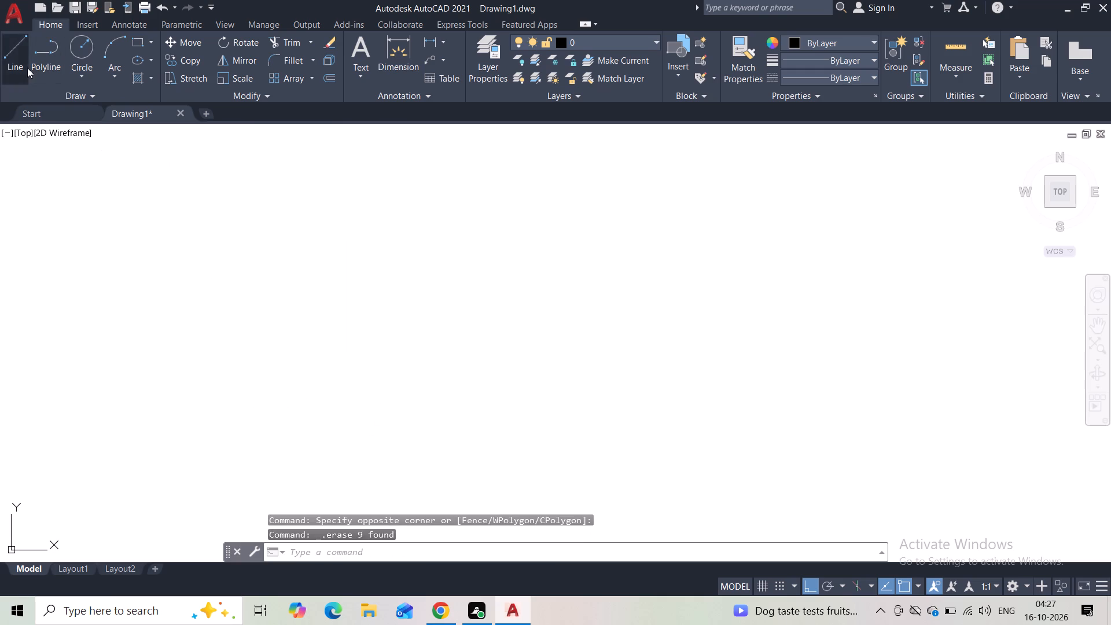
left_click(399, 307)
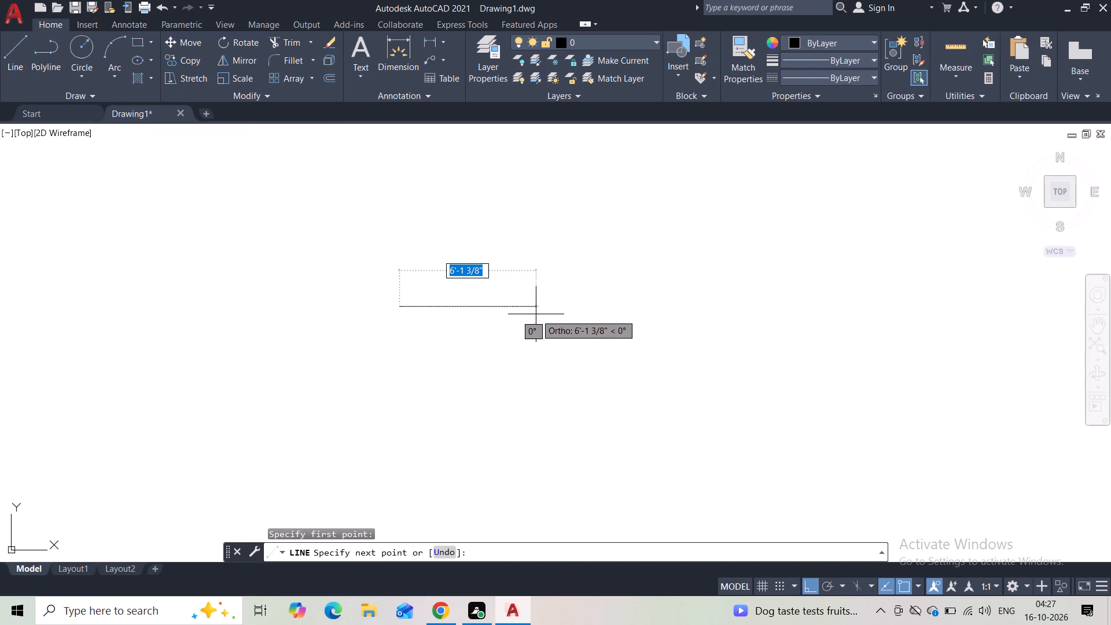
type("45'")
key("Return")
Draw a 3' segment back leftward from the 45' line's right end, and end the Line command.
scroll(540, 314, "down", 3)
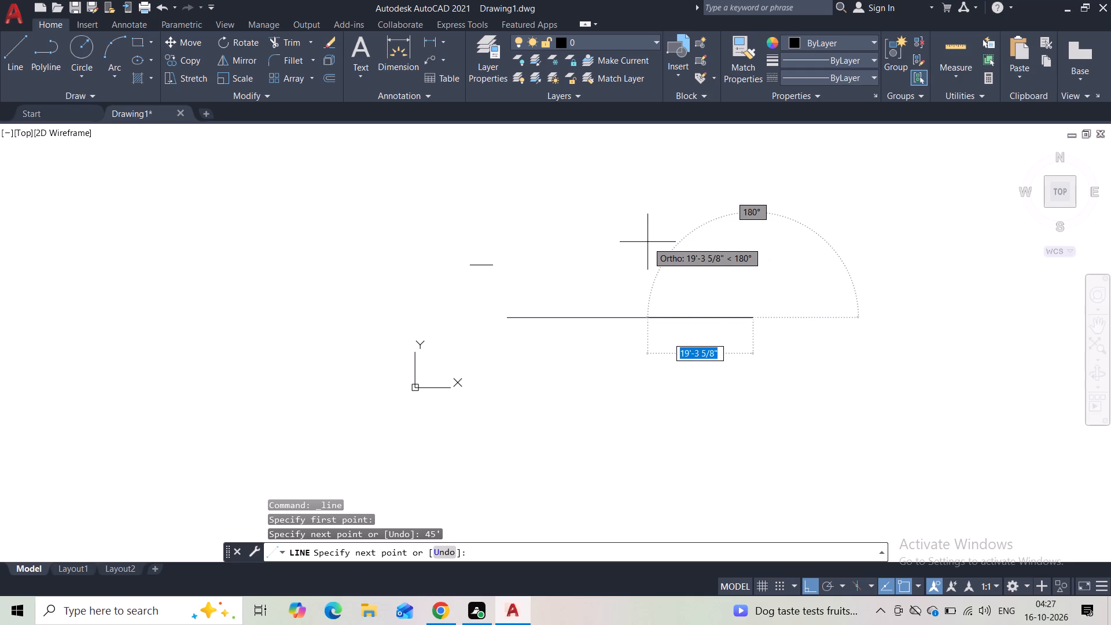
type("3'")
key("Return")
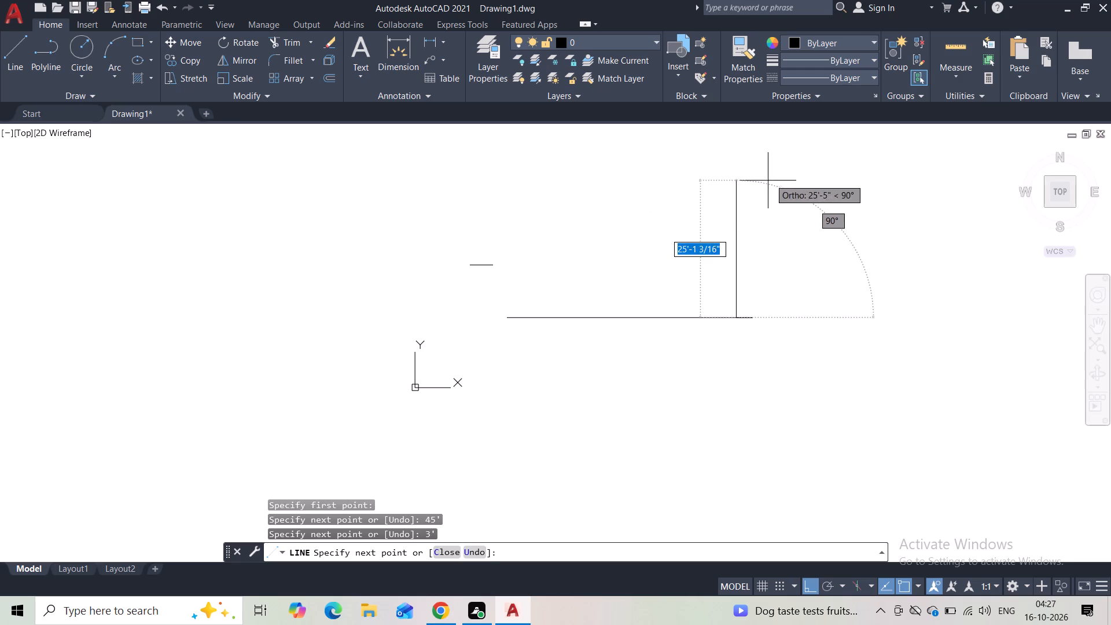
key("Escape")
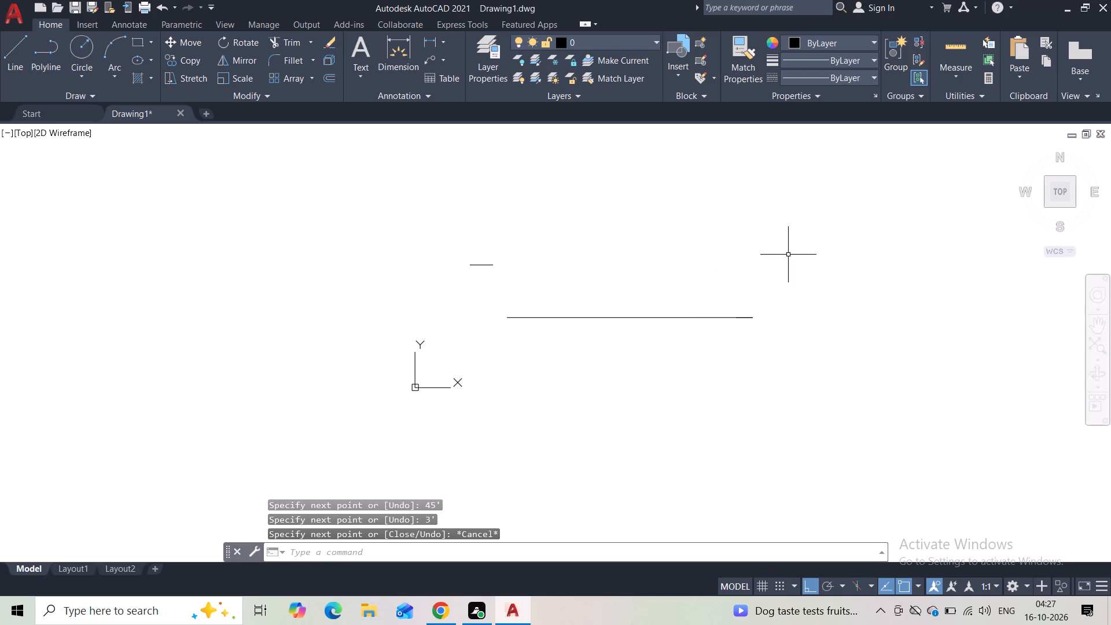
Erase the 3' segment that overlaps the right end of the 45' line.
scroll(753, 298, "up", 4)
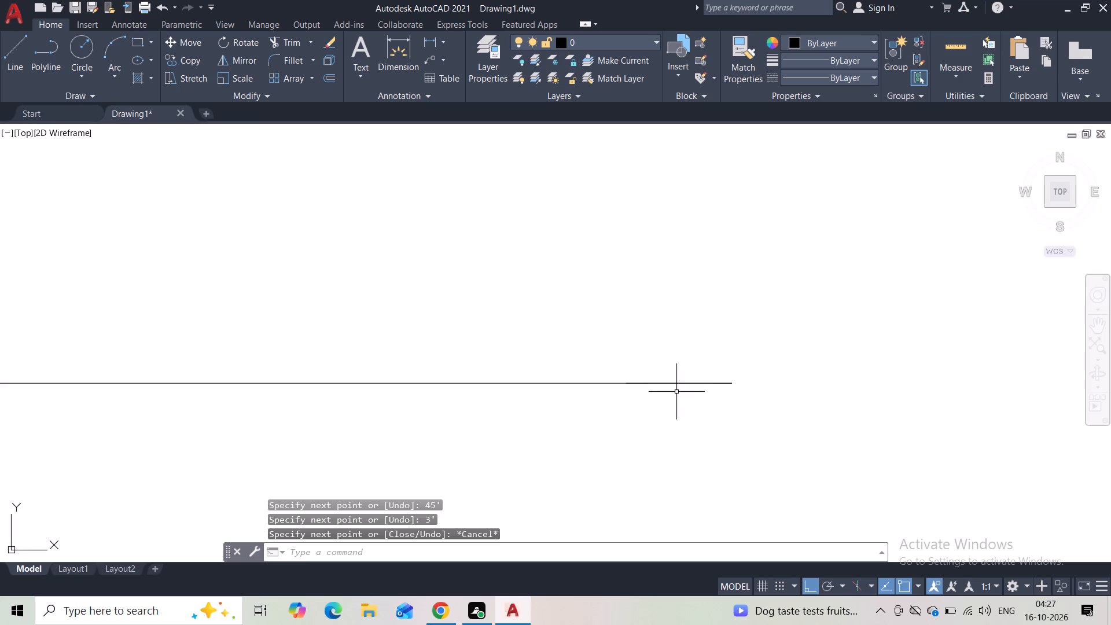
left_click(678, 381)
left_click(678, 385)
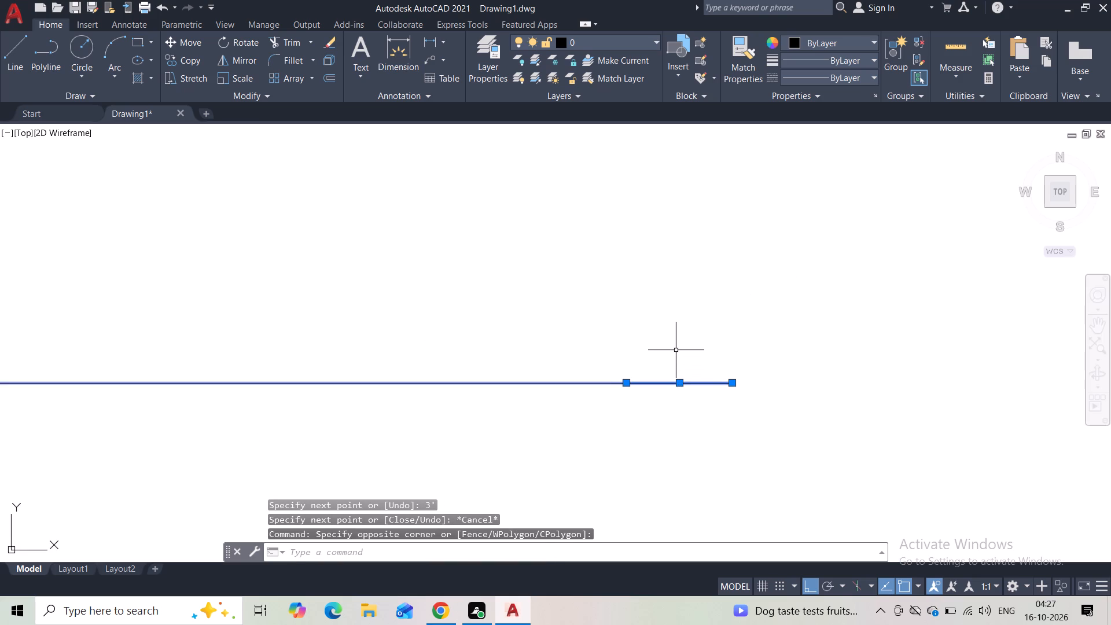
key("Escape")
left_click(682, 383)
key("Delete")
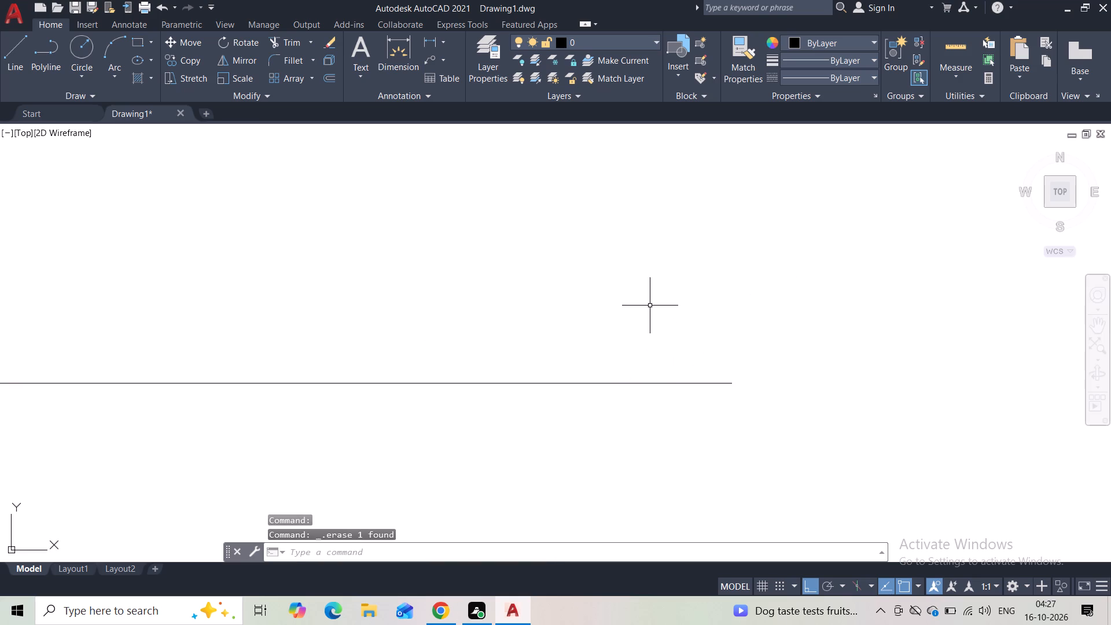
Erase the leftover short horizontal line above the left end of the 45' line.
scroll(545, 302, "down", 3)
left_click(252, 203)
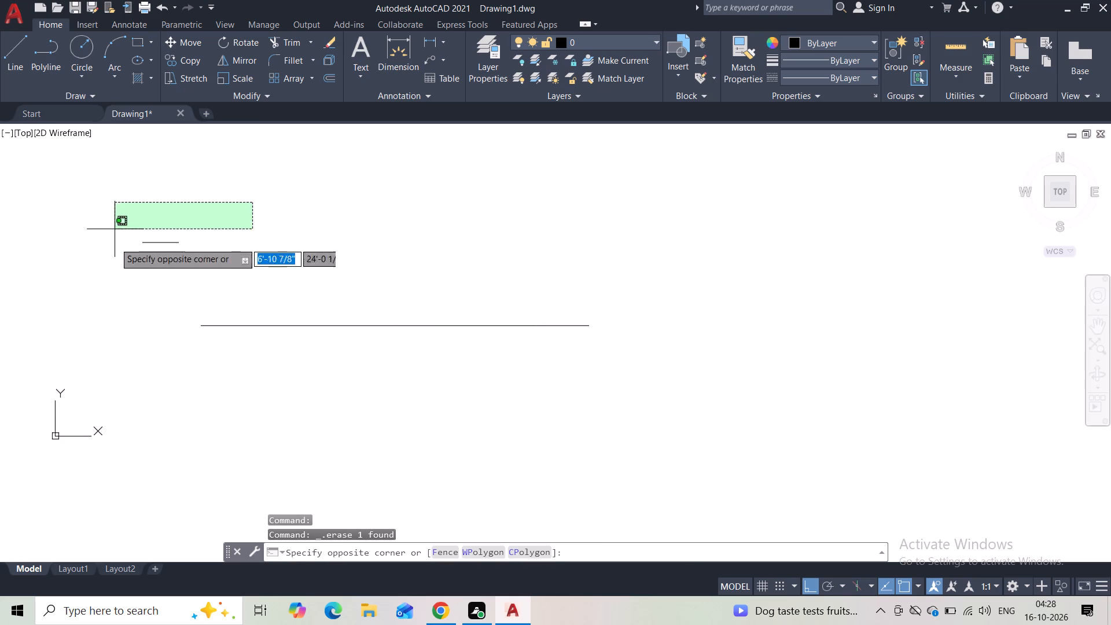
left_click(102, 256)
key("Delete")
Draw a 2' vertical line upward from the right end of the 45' line with the Line tool.
left_click(0, 43)
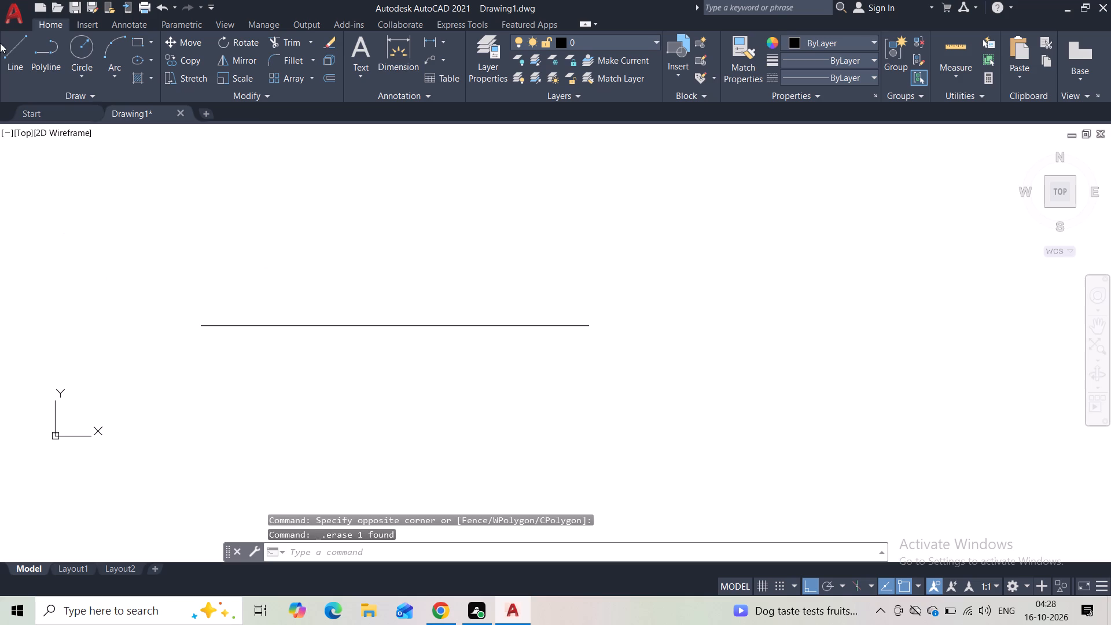
left_click(13, 63)
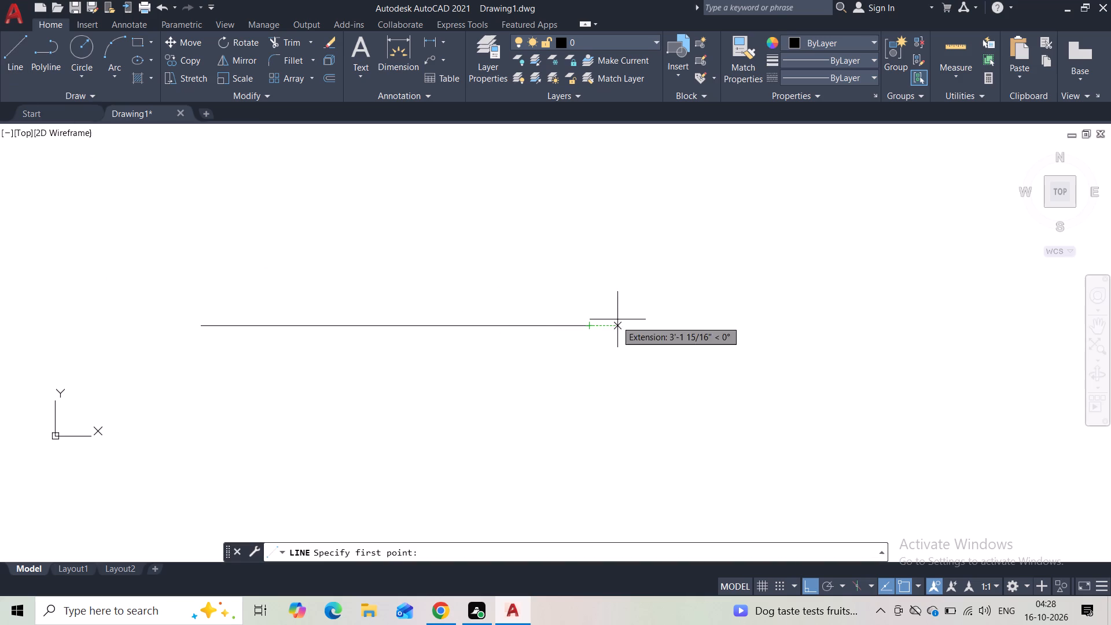
left_click(591, 330)
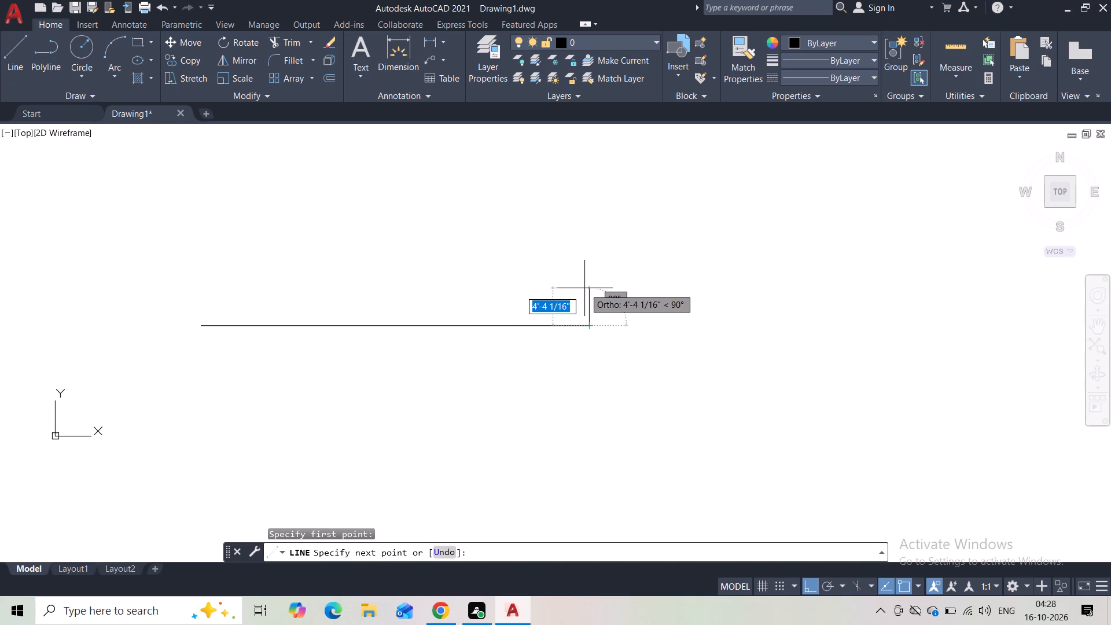
key("2")
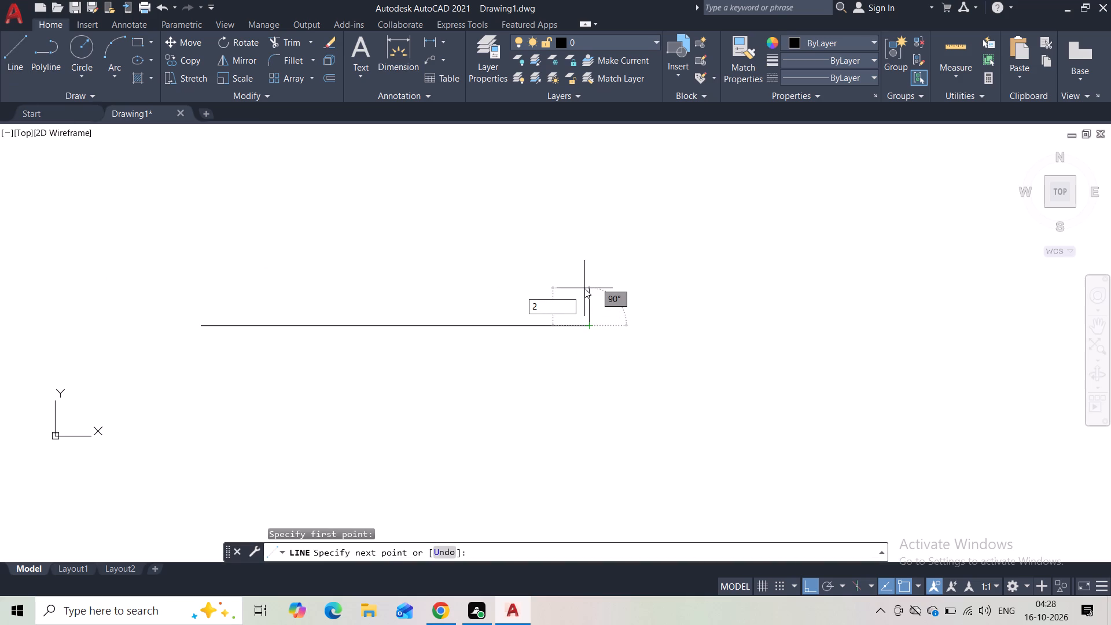
key("apostrophe")
key("Return")
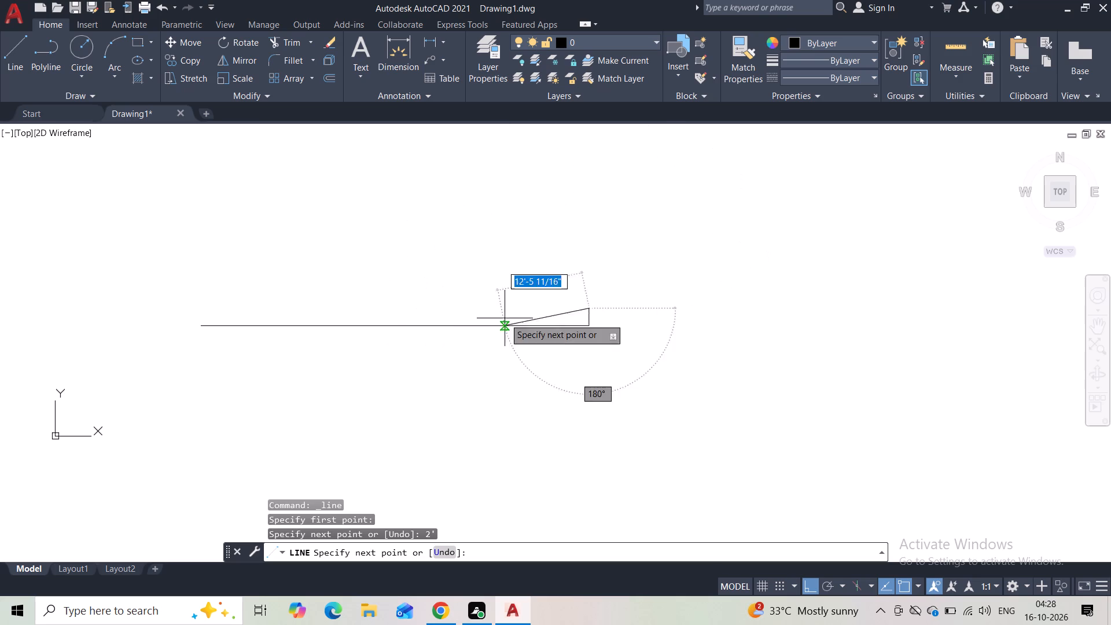
scroll(551, 312, "up", 2)
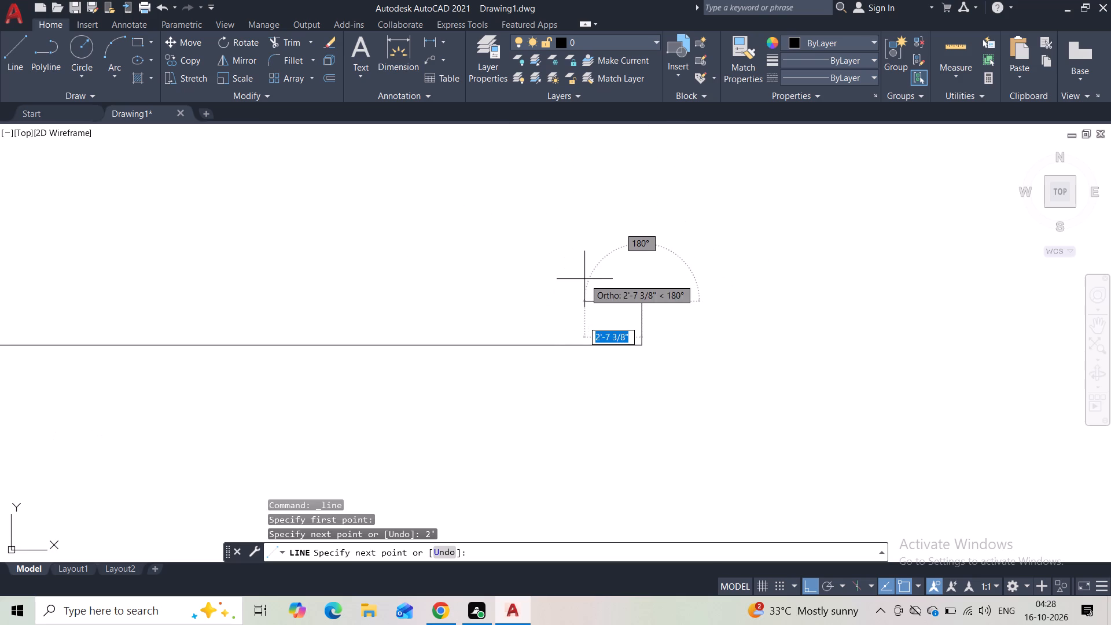
key("Escape")
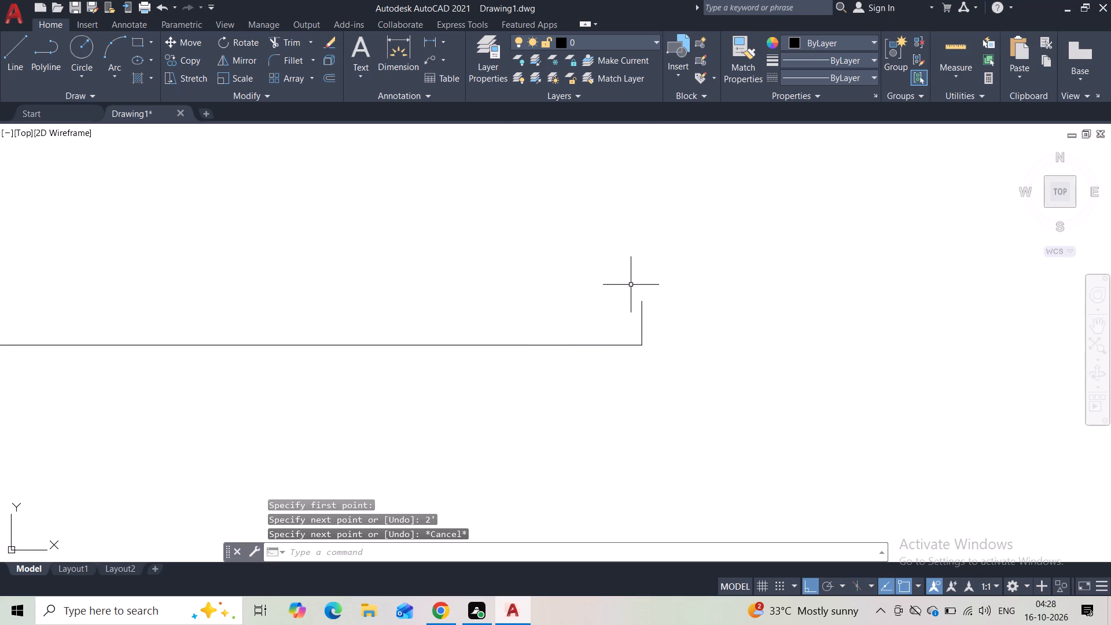
Erase the 2' vertical line at the right end of the 45' base line.
left_click_drag(769, 330, 763, 328)
left_click(539, 295)
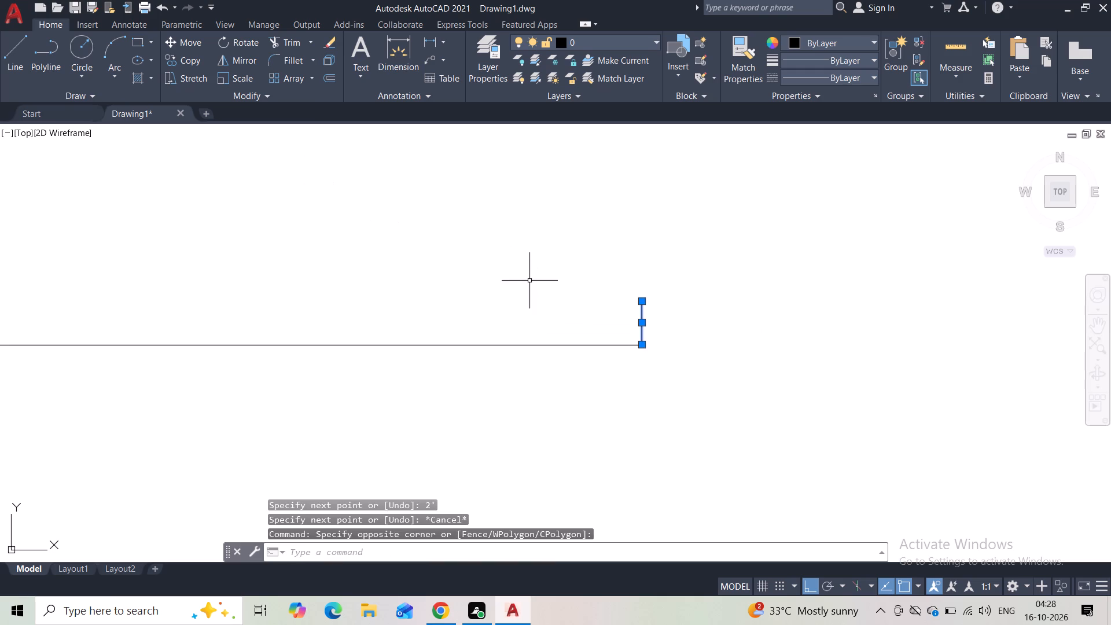
key("Delete")
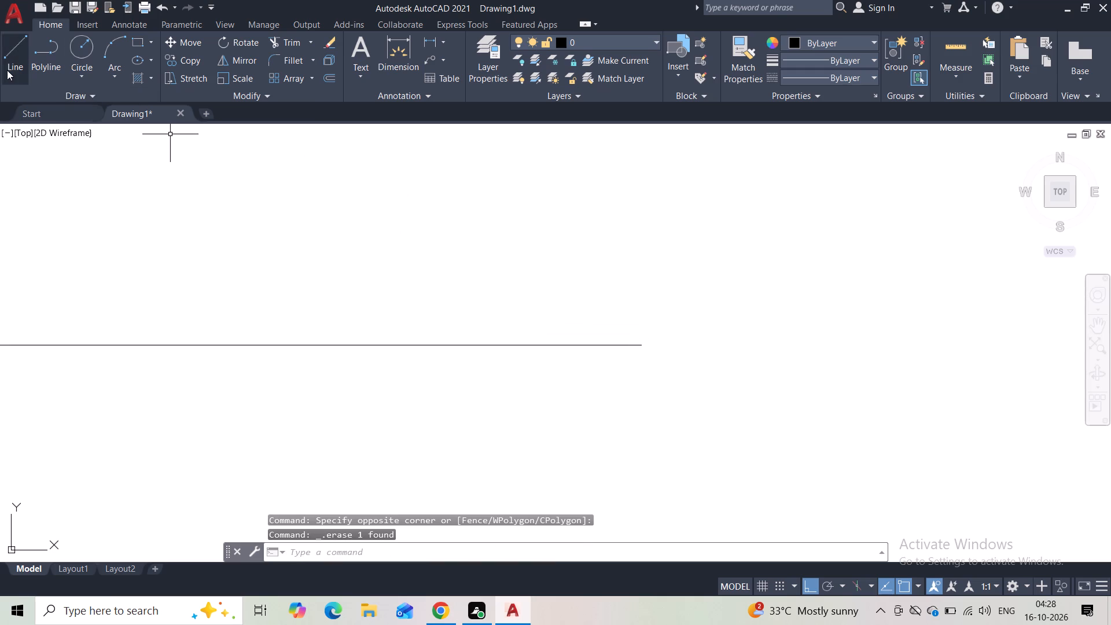
Draw a 3' vertical line up from the base line's right end, continuing with a 45' top line leftward and a left edge downward.
left_click(7, 70)
left_click(639, 343)
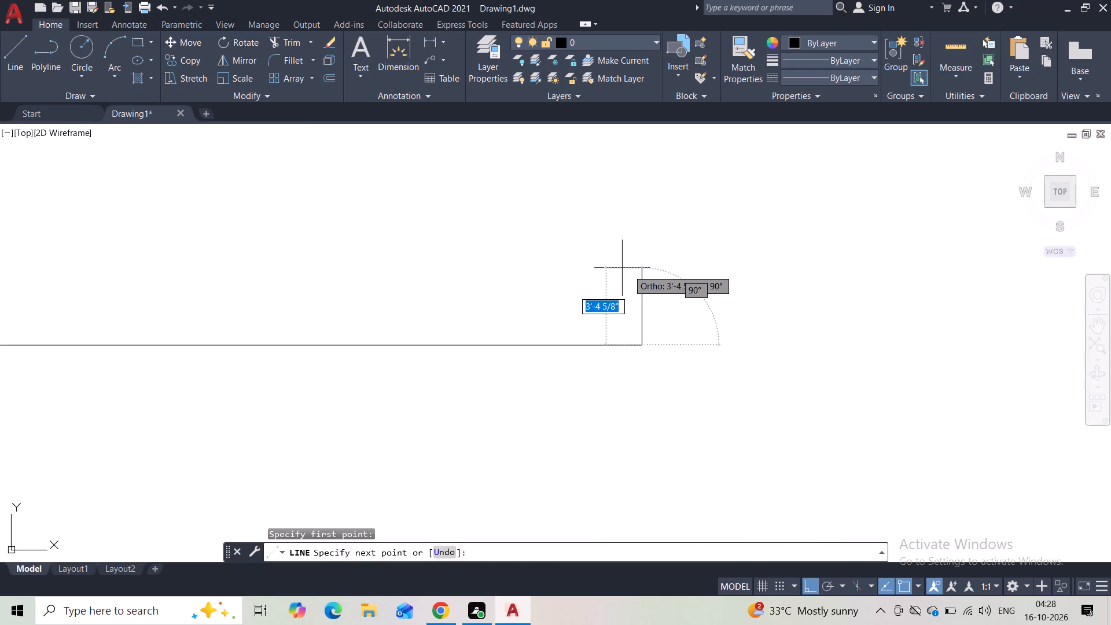
key("3")
key("apostrophe")
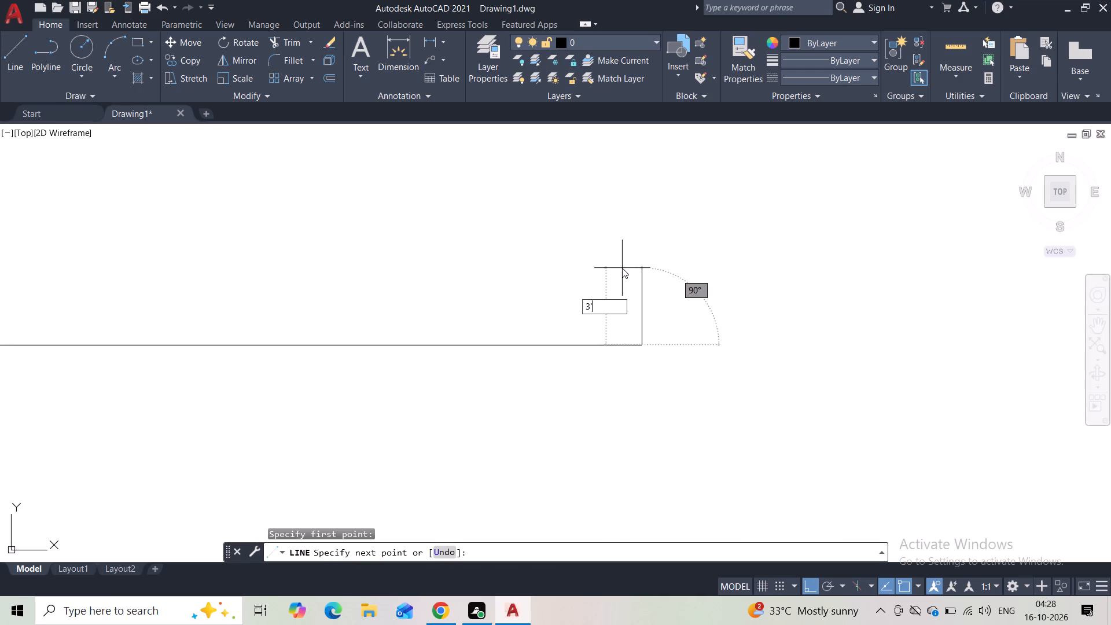
key("Return")
middle_click_drag(292, 297, 495, 276)
scroll(348, 265, "down", 2)
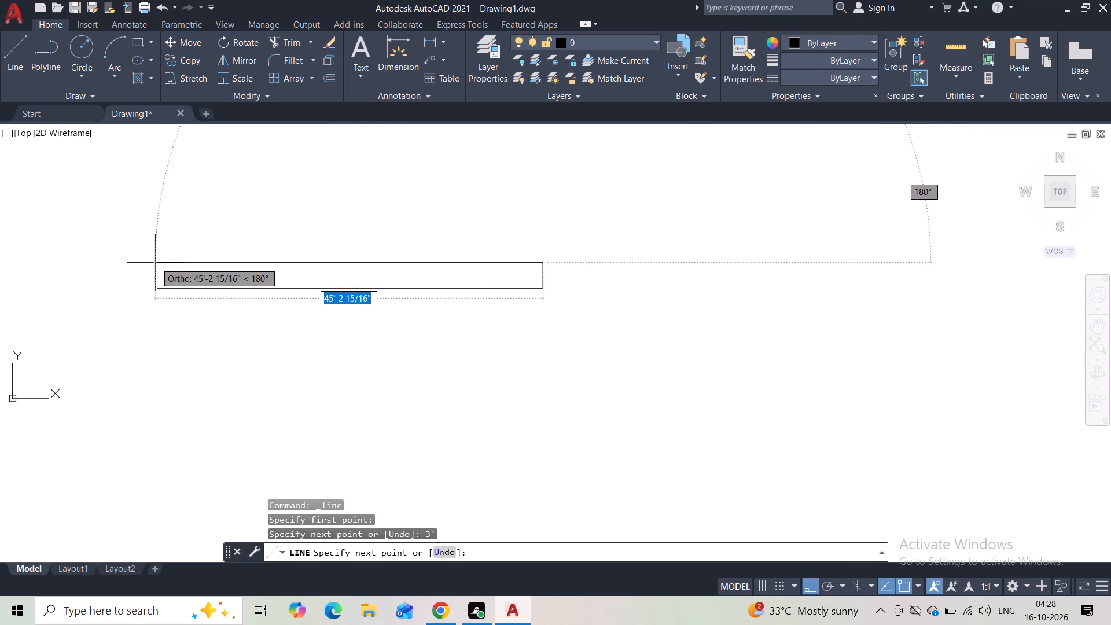
left_click(159, 263)
left_click(159, 281)
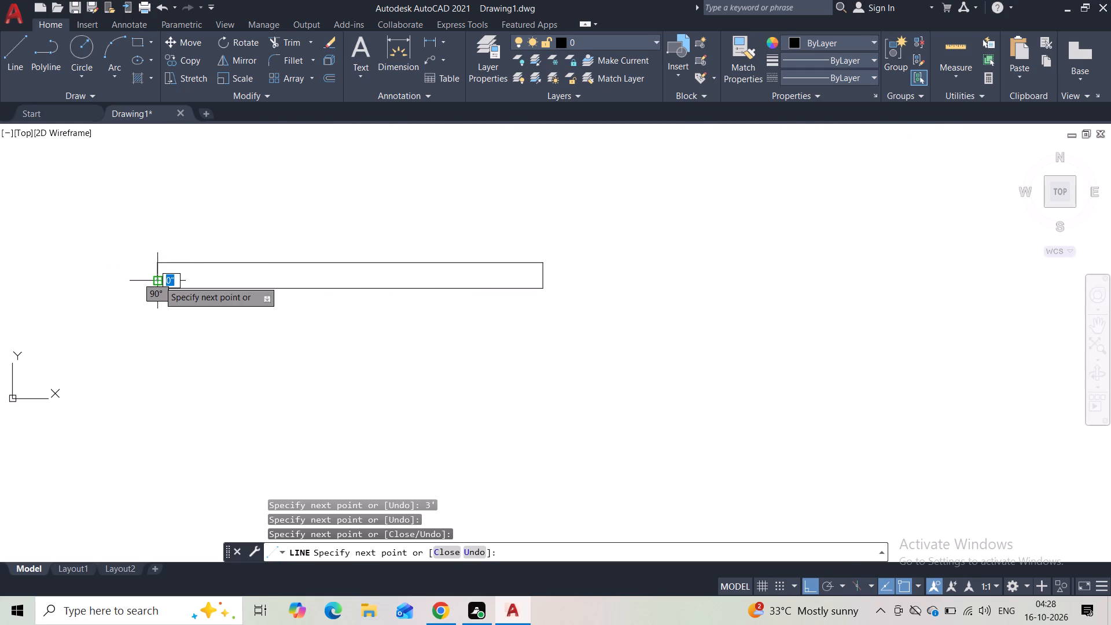
key("Escape")
Close the gap at the rectangle's lower-left corner with a short vertical line down to the base line.
scroll(157, 278, "up", 2)
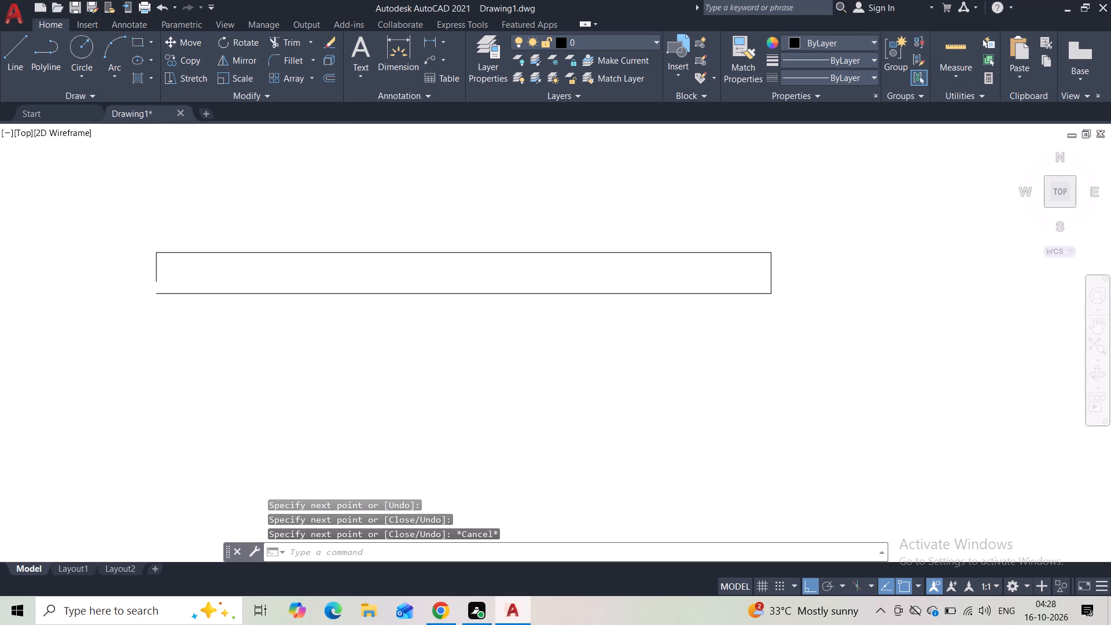
key("space")
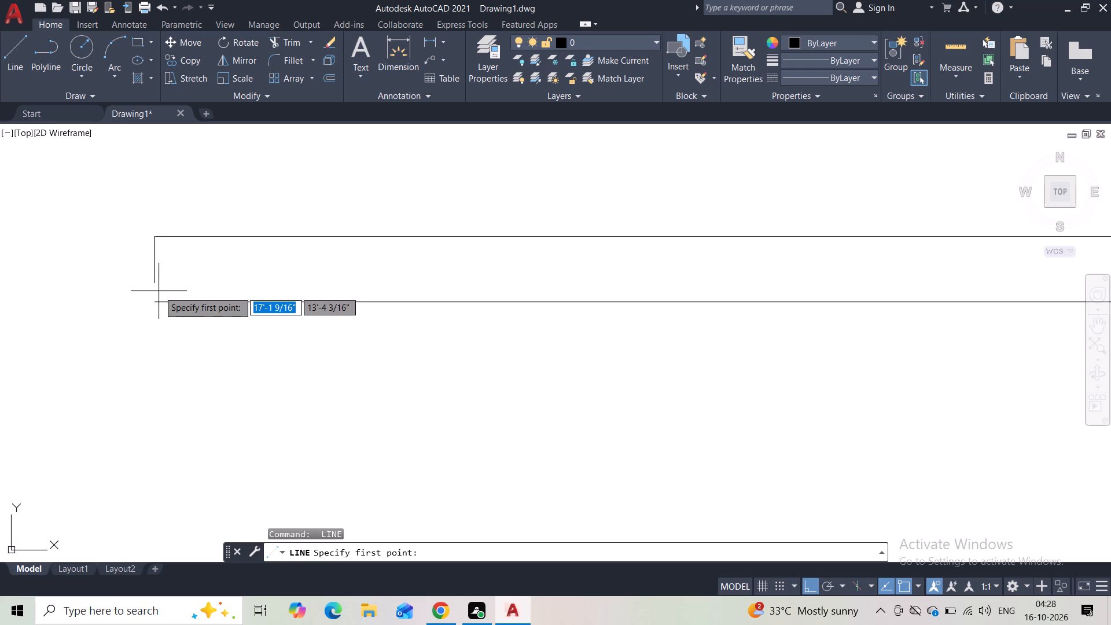
scroll(159, 287, "up", 2)
left_click(150, 273)
left_click(144, 320)
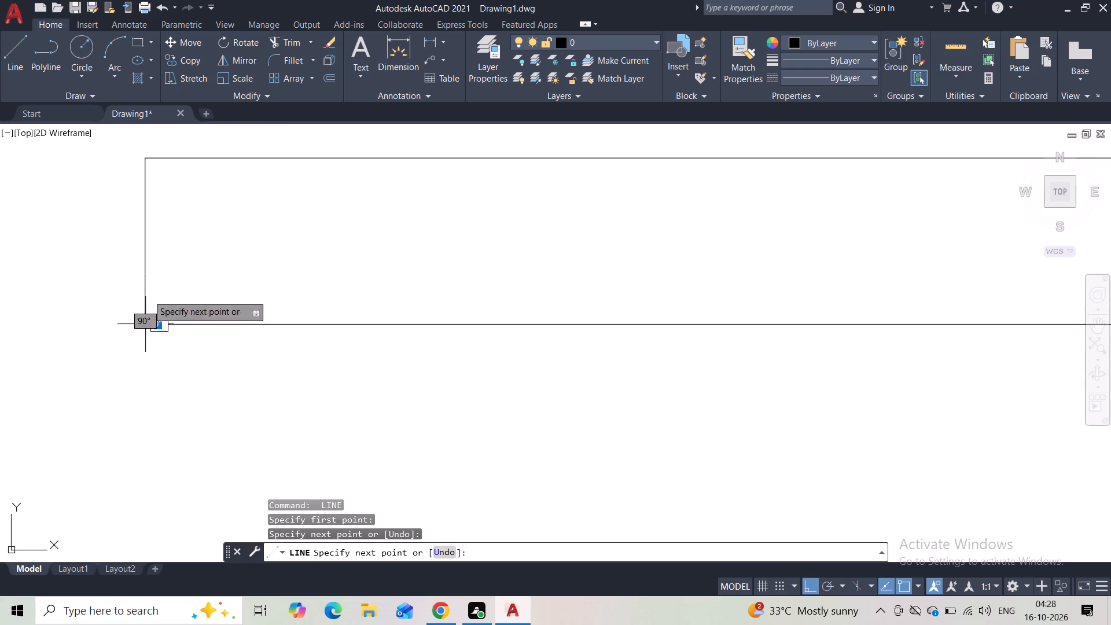
key("Escape")
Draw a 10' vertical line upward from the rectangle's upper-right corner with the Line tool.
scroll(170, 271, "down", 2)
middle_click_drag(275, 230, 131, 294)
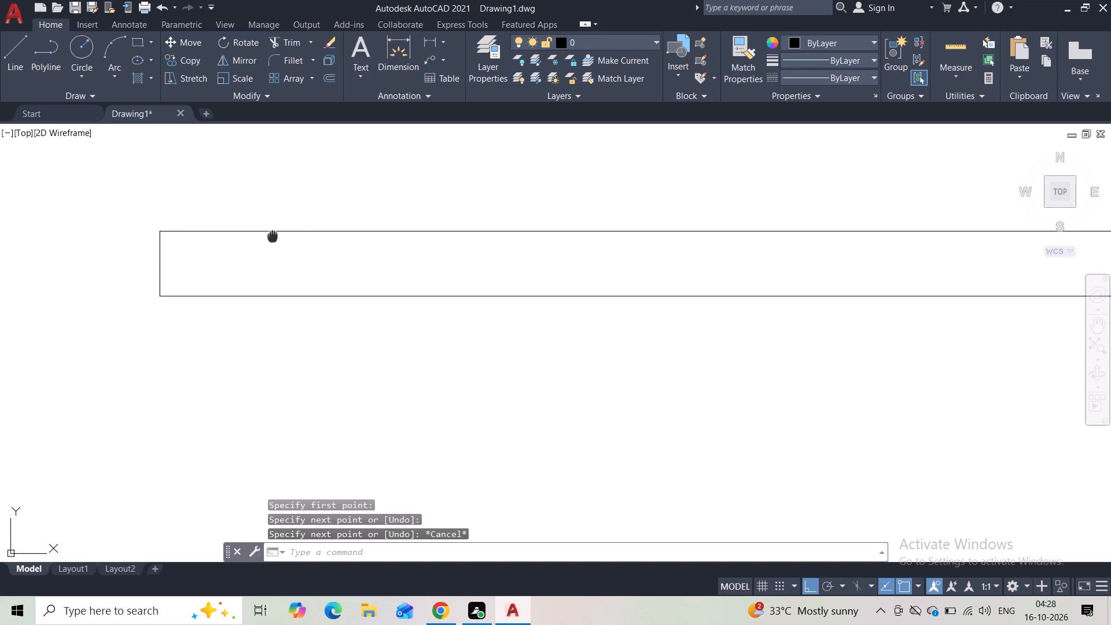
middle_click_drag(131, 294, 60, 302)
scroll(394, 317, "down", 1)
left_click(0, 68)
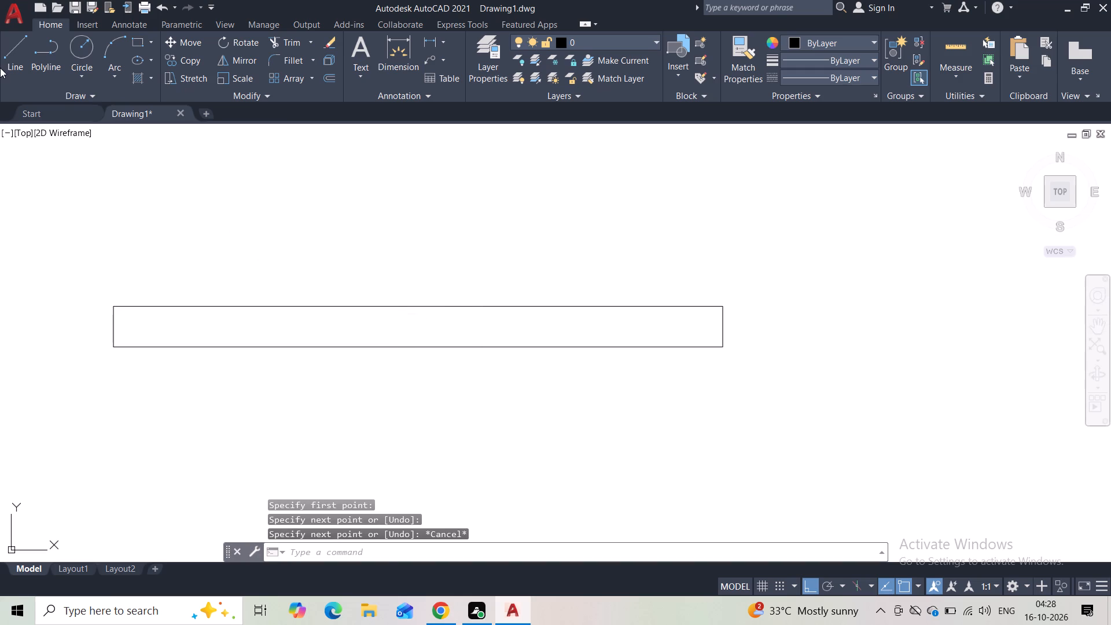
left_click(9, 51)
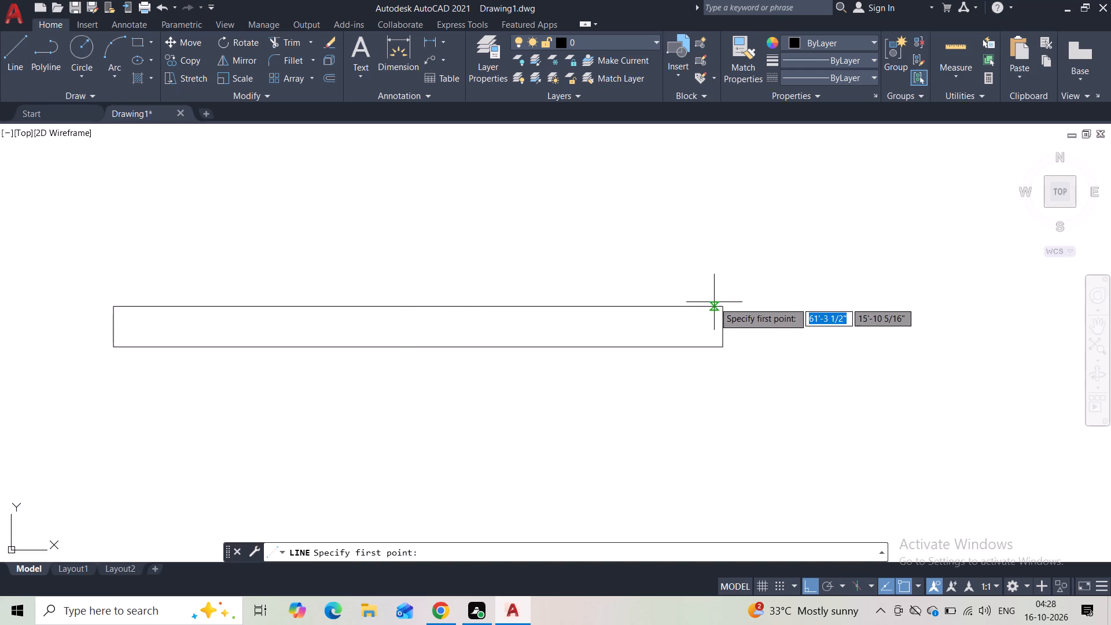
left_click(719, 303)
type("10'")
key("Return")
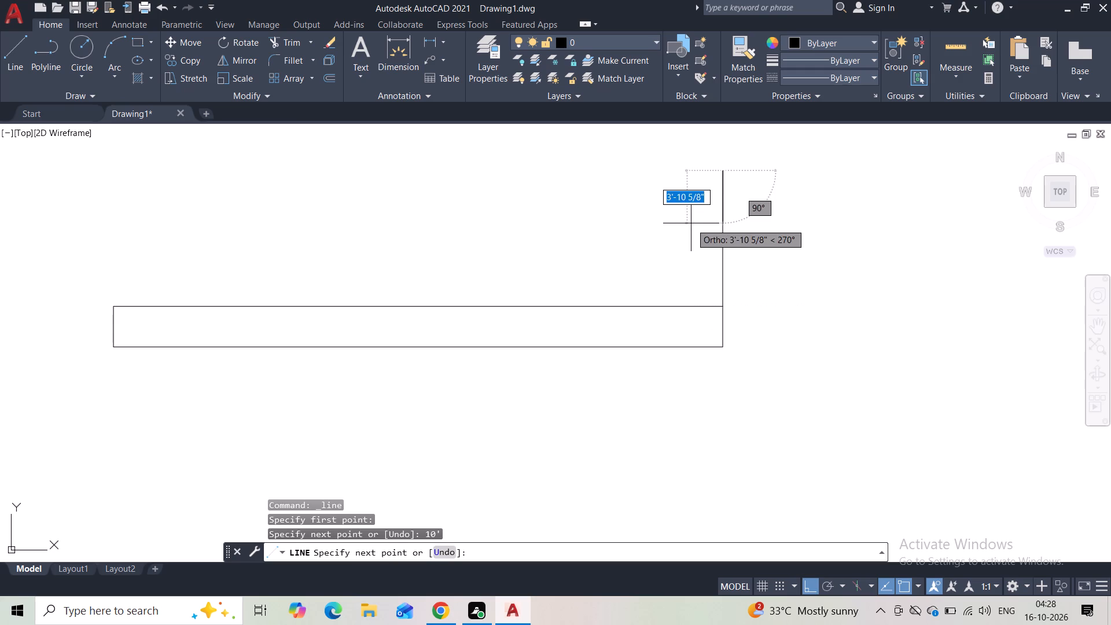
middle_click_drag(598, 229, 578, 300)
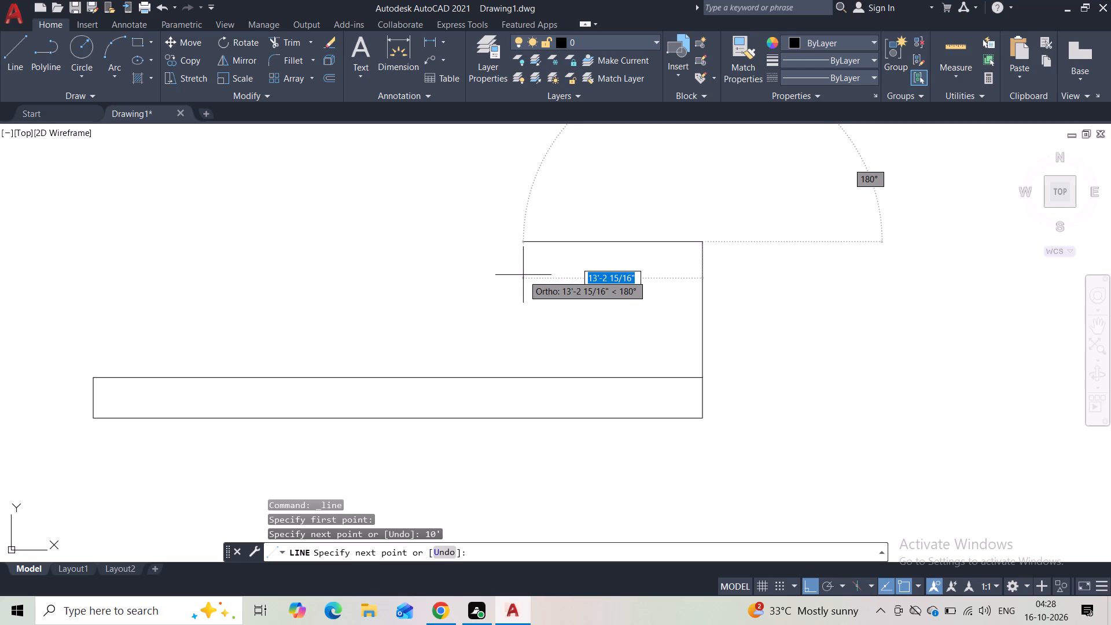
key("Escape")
Check the length of the vertical line above the rectangle with a linear dimension, without placing the dimension.
scroll(560, 295, "down", 1)
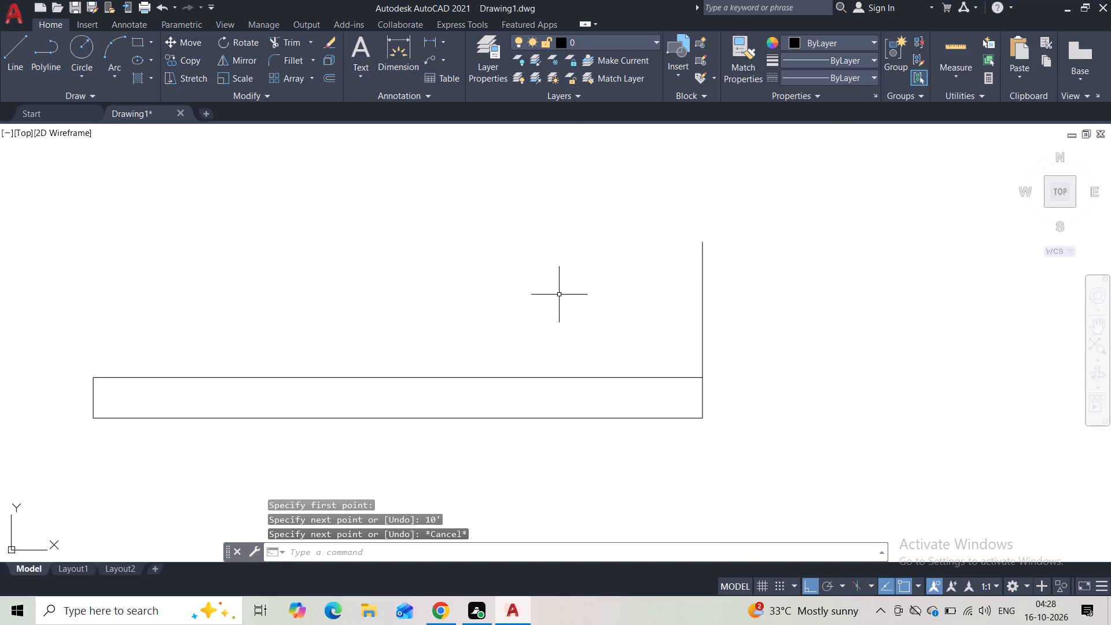
scroll(599, 302, "down", 1)
scroll(650, 240, "down", 1)
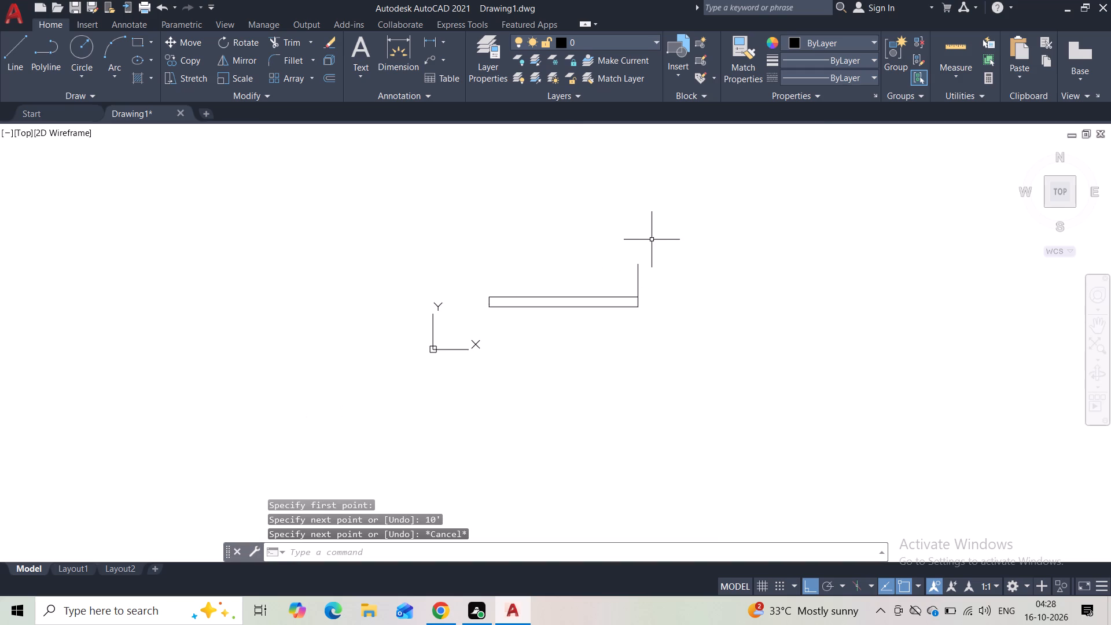
middle_click_drag(667, 253, 660, 321)
scroll(631, 342, "up", 2)
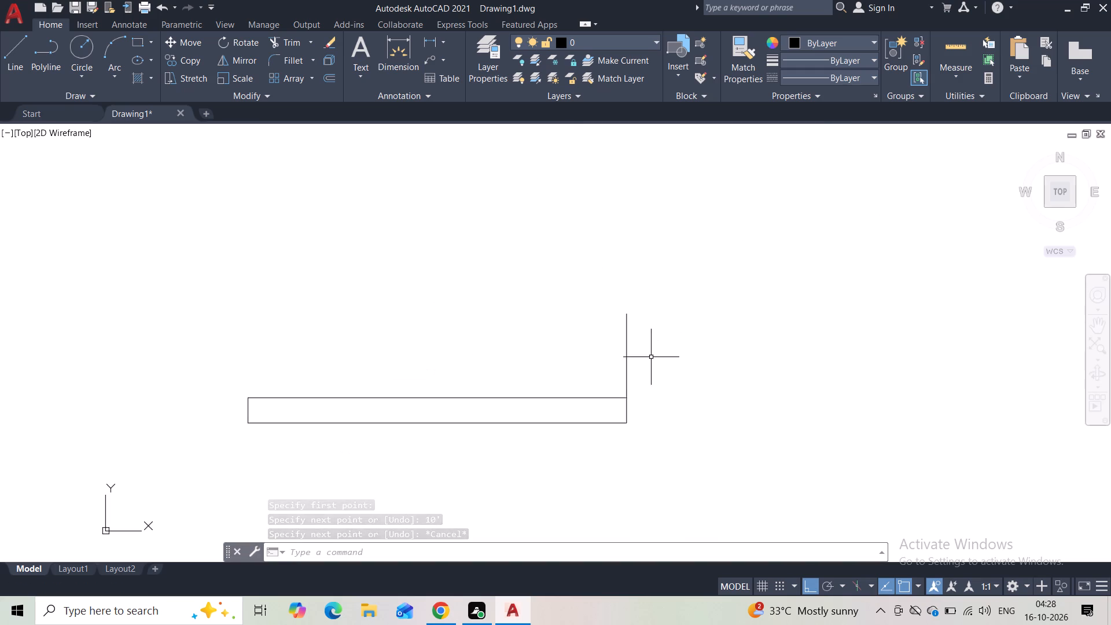
scroll(652, 339, "up", 2)
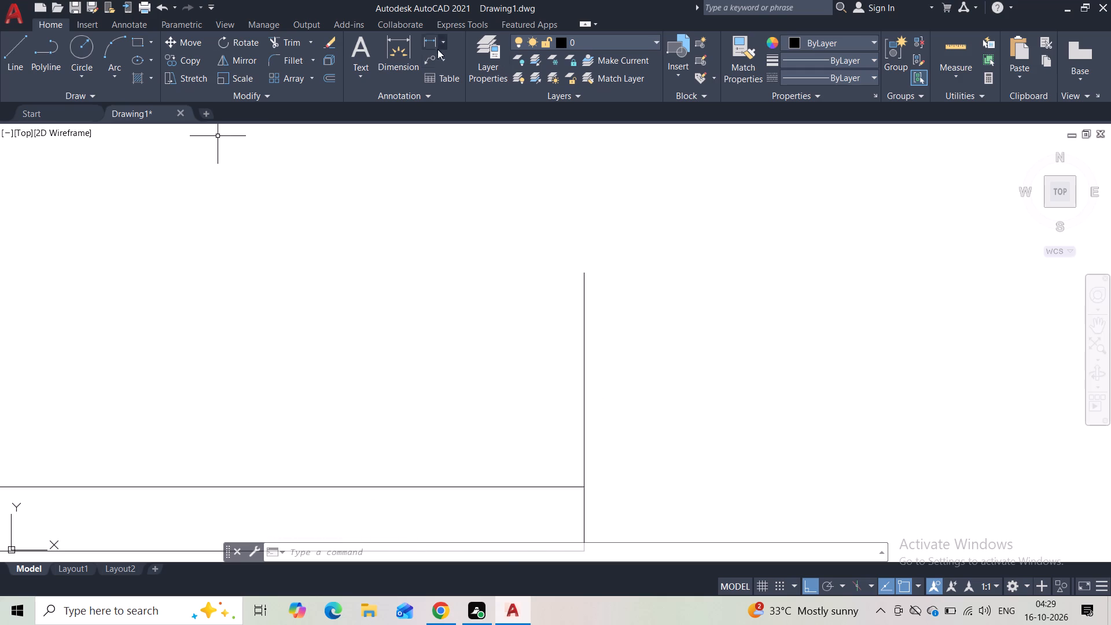
left_click(432, 43)
middle_click_drag(659, 322, 616, 225)
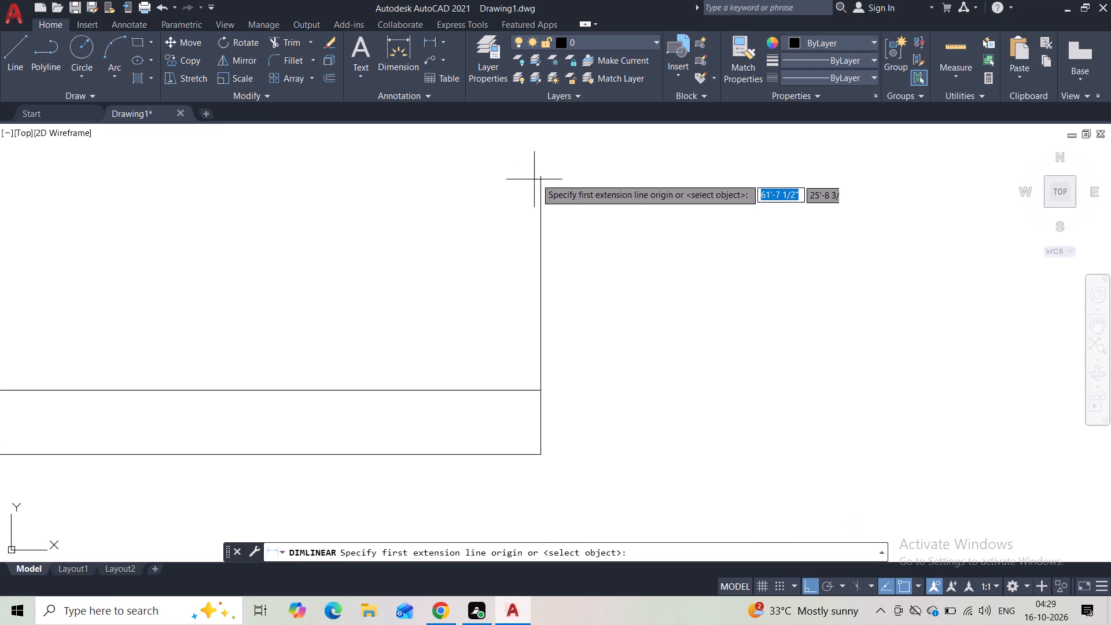
left_click(538, 178)
left_click(538, 389)
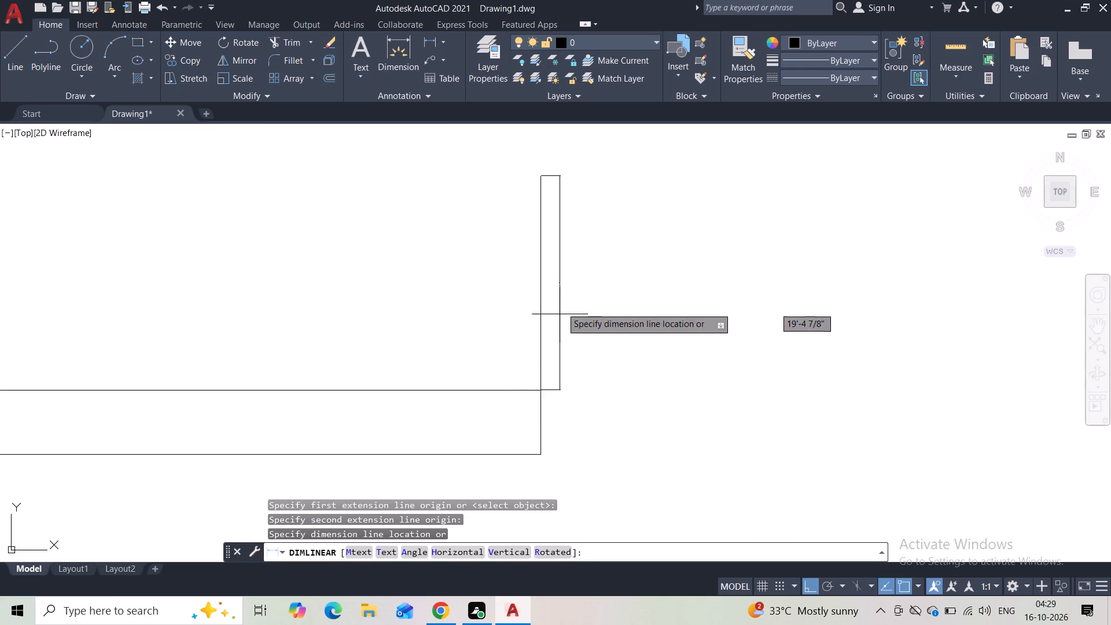
scroll(561, 293, "up", 9)
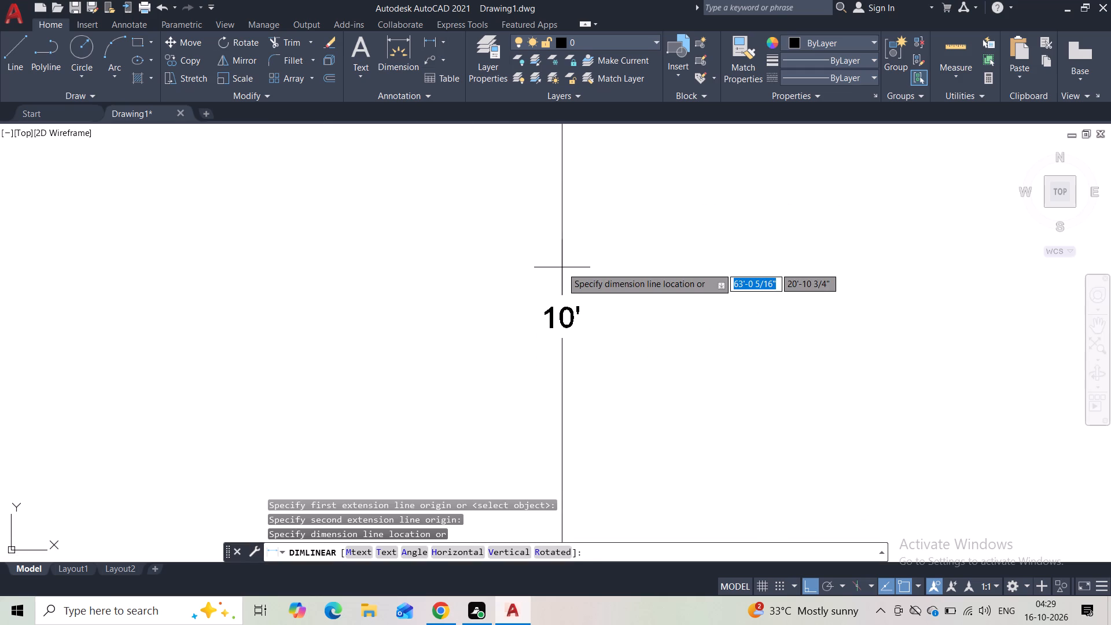
scroll(562, 269, "down", 11)
key("Escape")
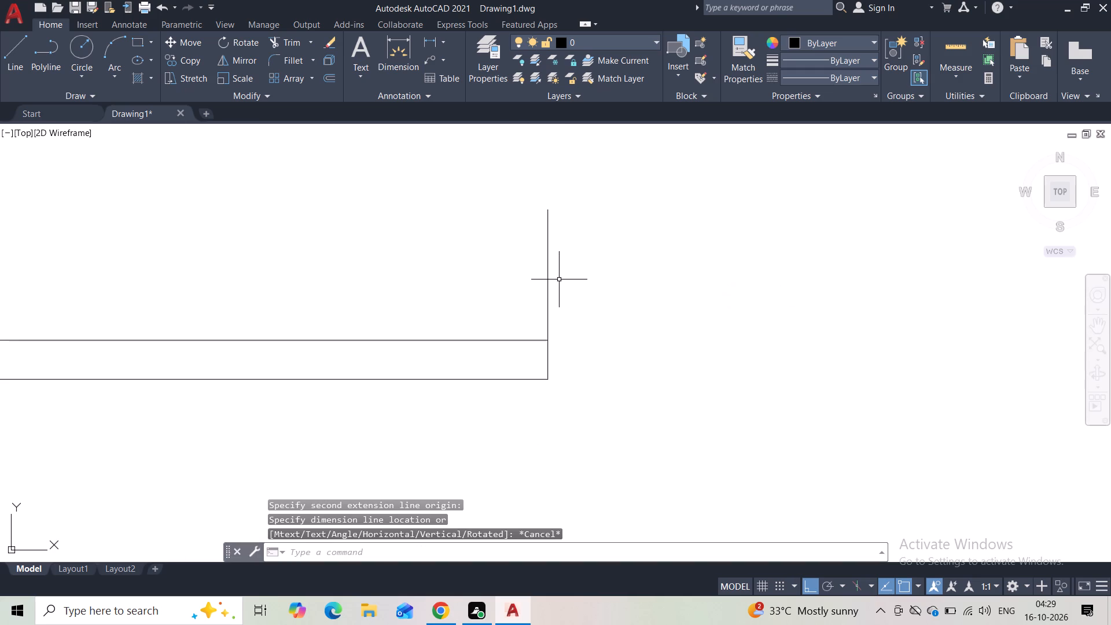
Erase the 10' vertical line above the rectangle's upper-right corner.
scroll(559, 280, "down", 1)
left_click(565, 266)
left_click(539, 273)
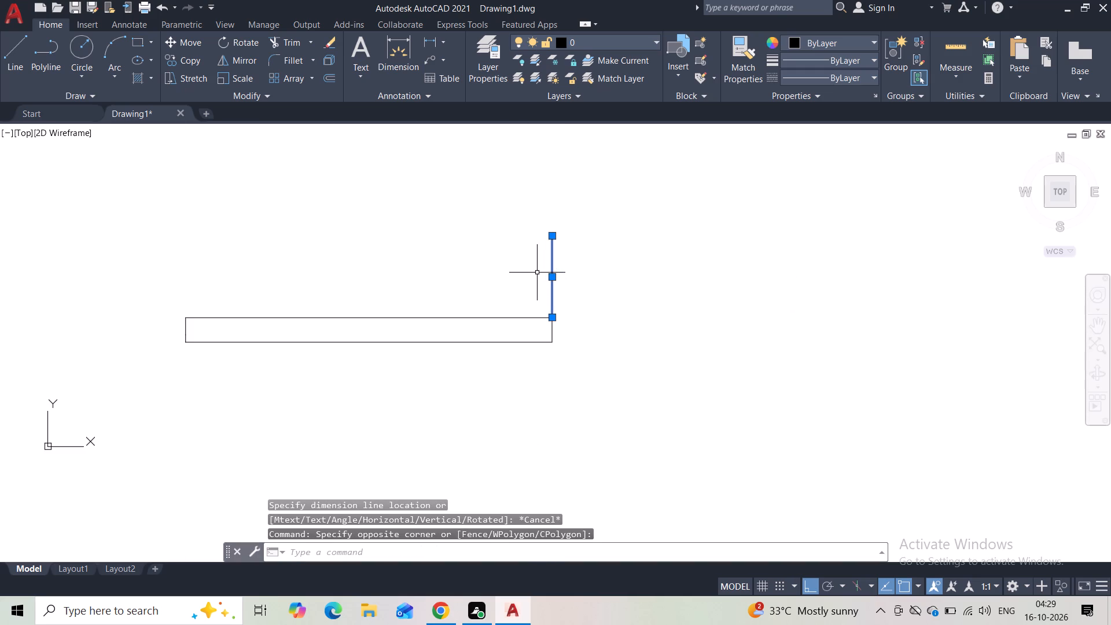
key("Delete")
Draw a 12' line up from the rectangle's upper-right corner, a 45' top line leftward, and the left side down to the rectangle.
left_click(19, 51)
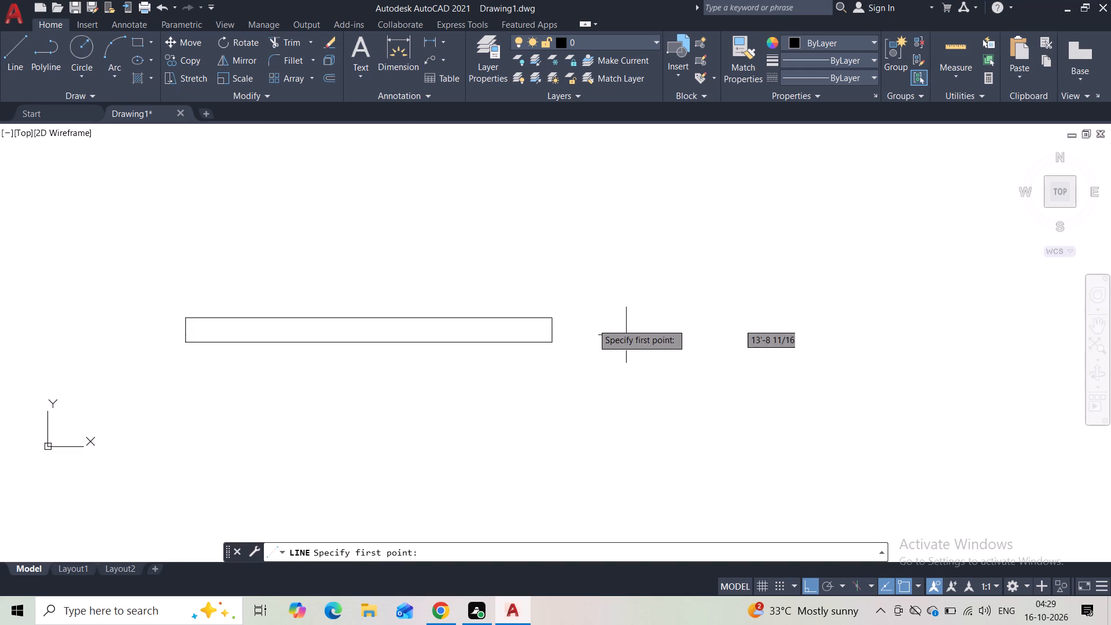
left_click(554, 321)
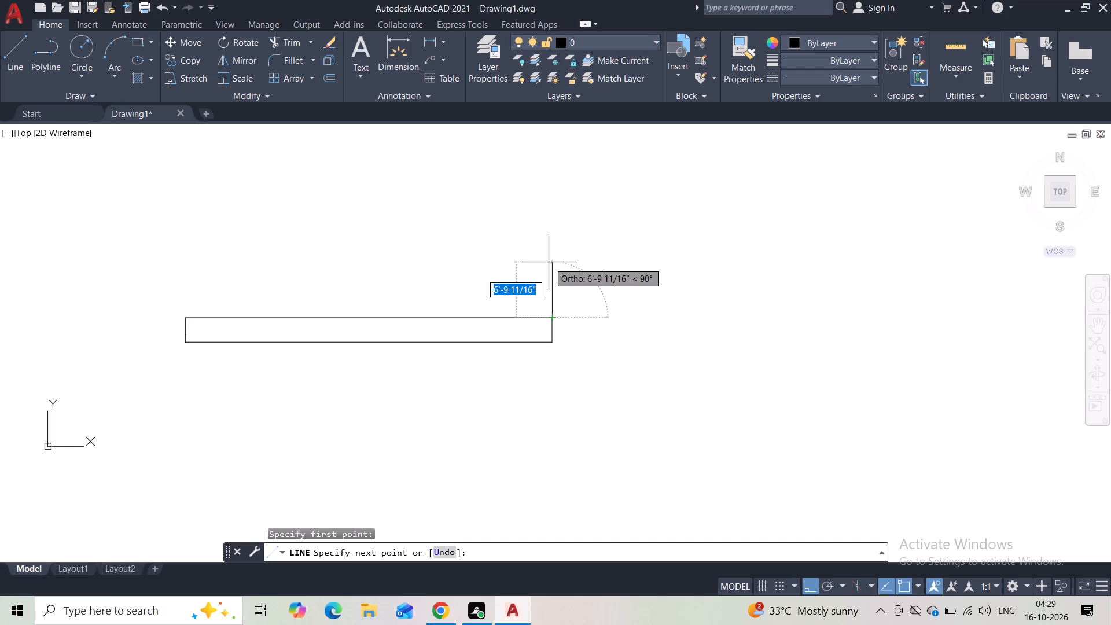
type("12")
key("apostrophe")
key("Return")
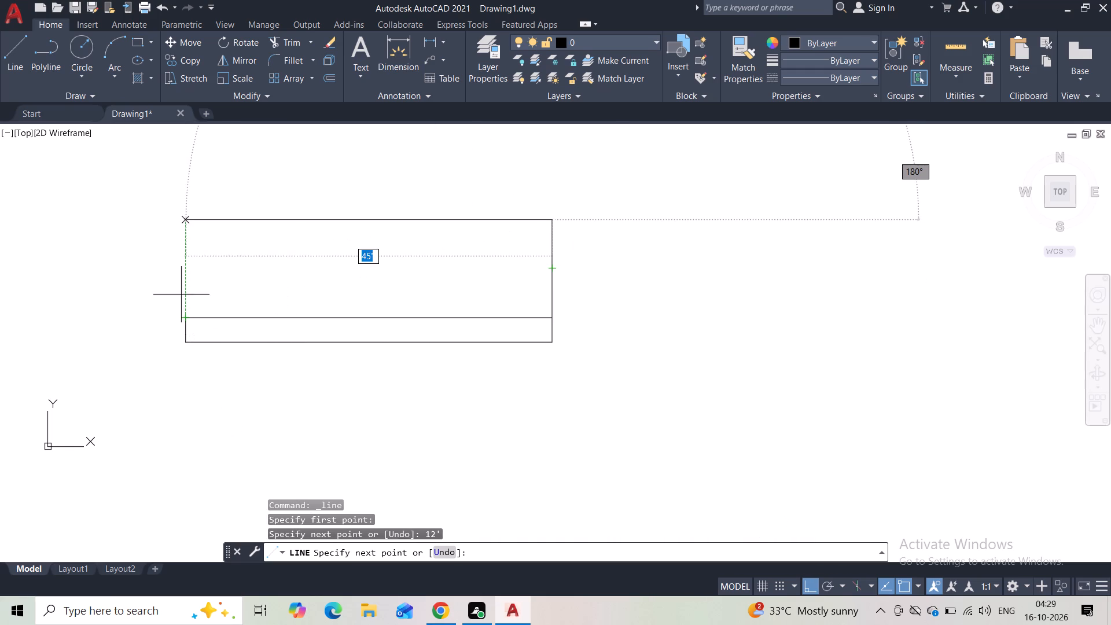
left_click(184, 219)
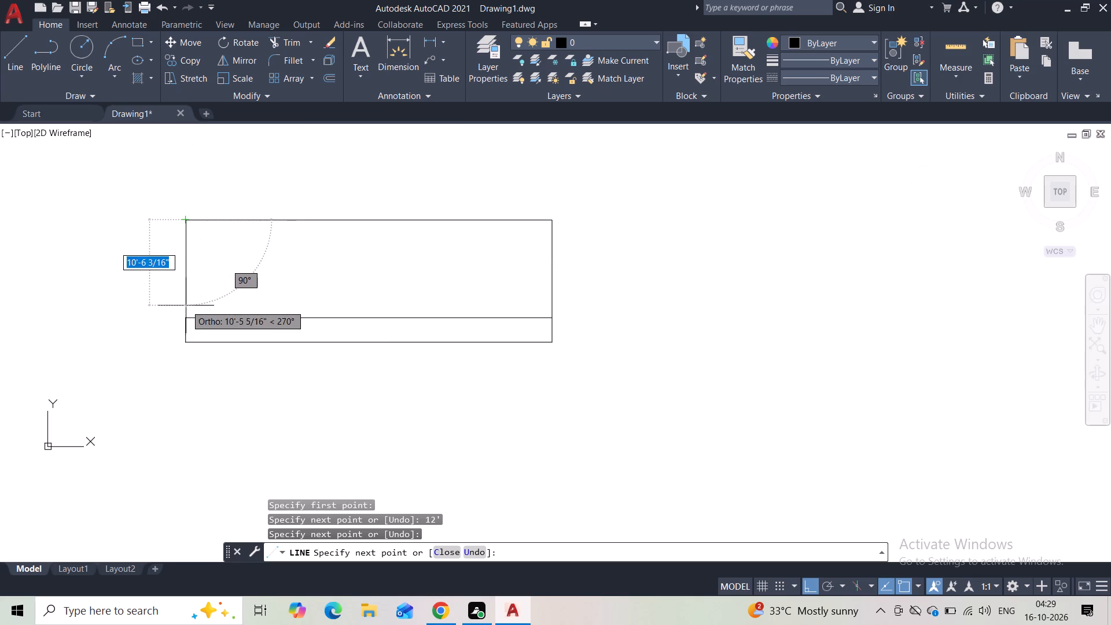
left_click(185, 304)
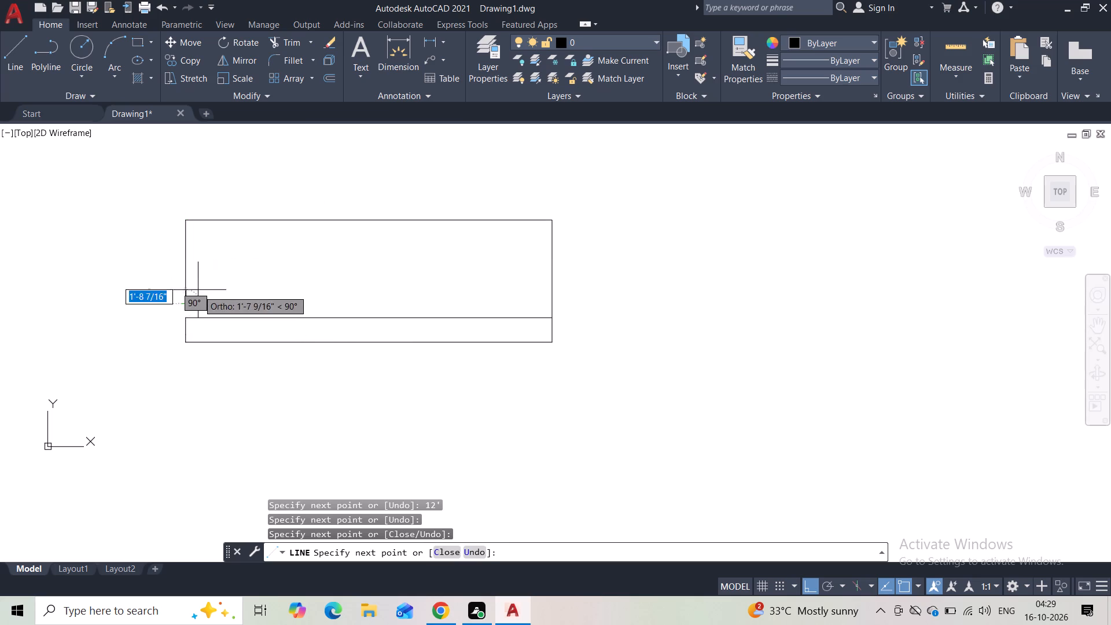
scroll(185, 313, "up", 2)
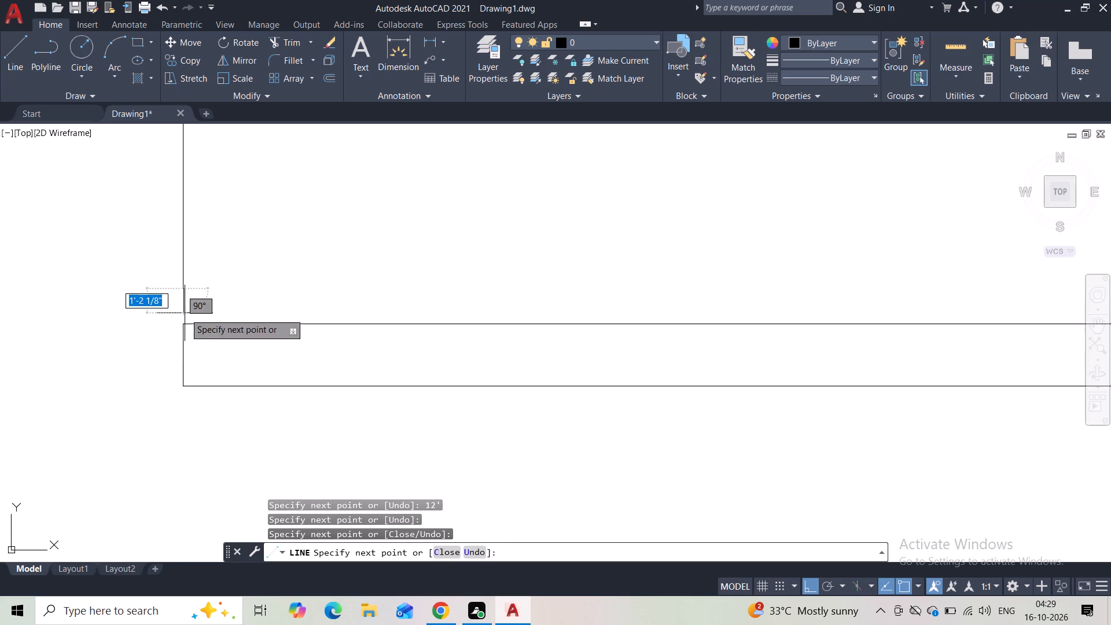
left_click(186, 318)
key("Escape")
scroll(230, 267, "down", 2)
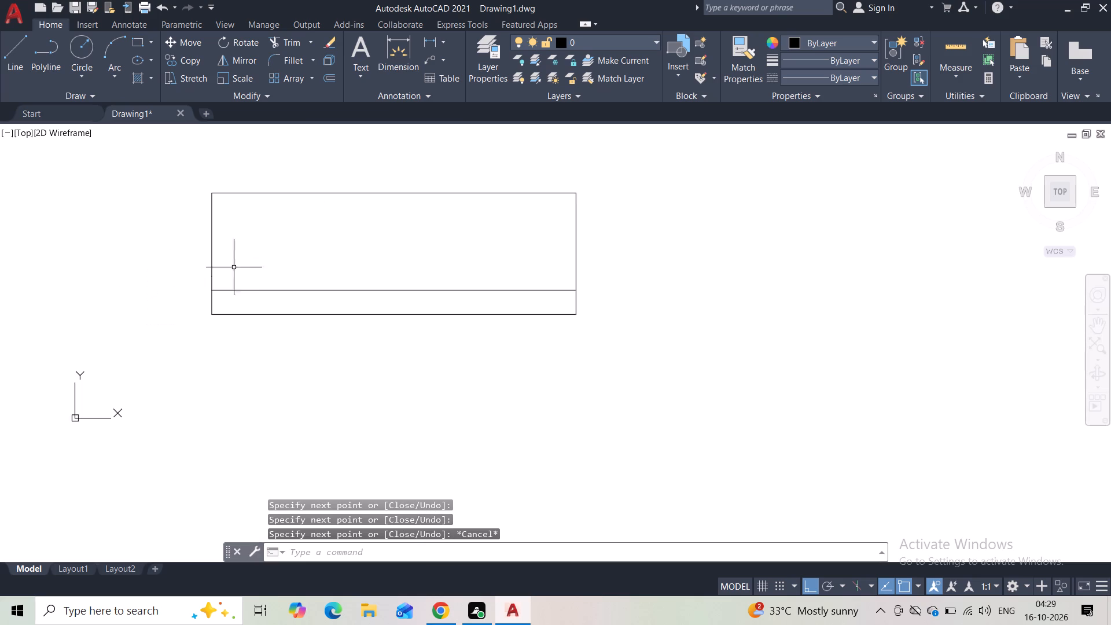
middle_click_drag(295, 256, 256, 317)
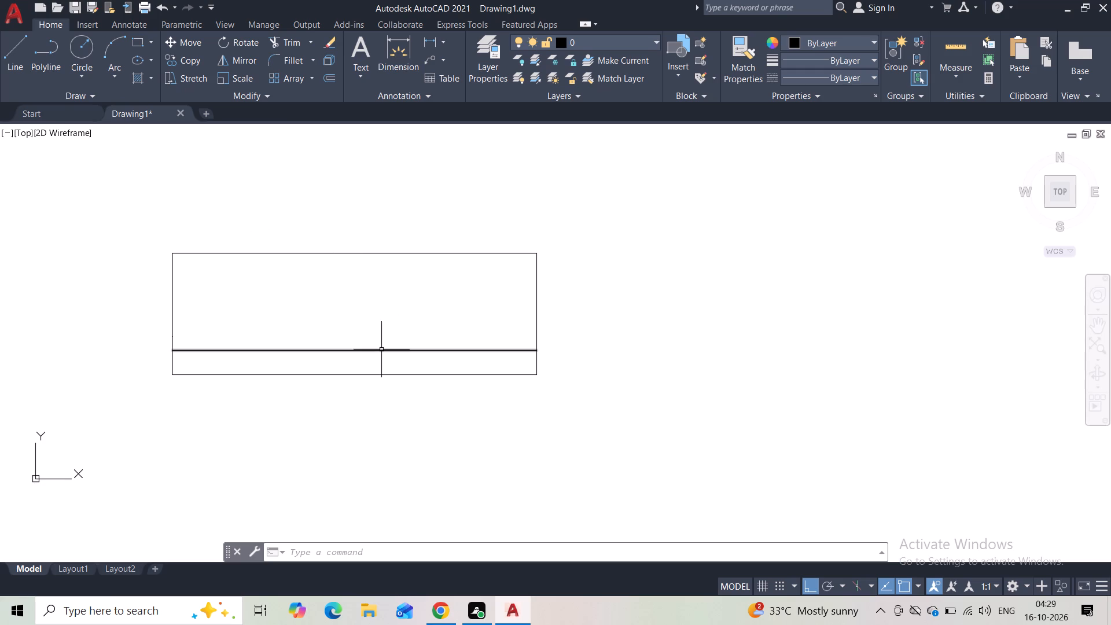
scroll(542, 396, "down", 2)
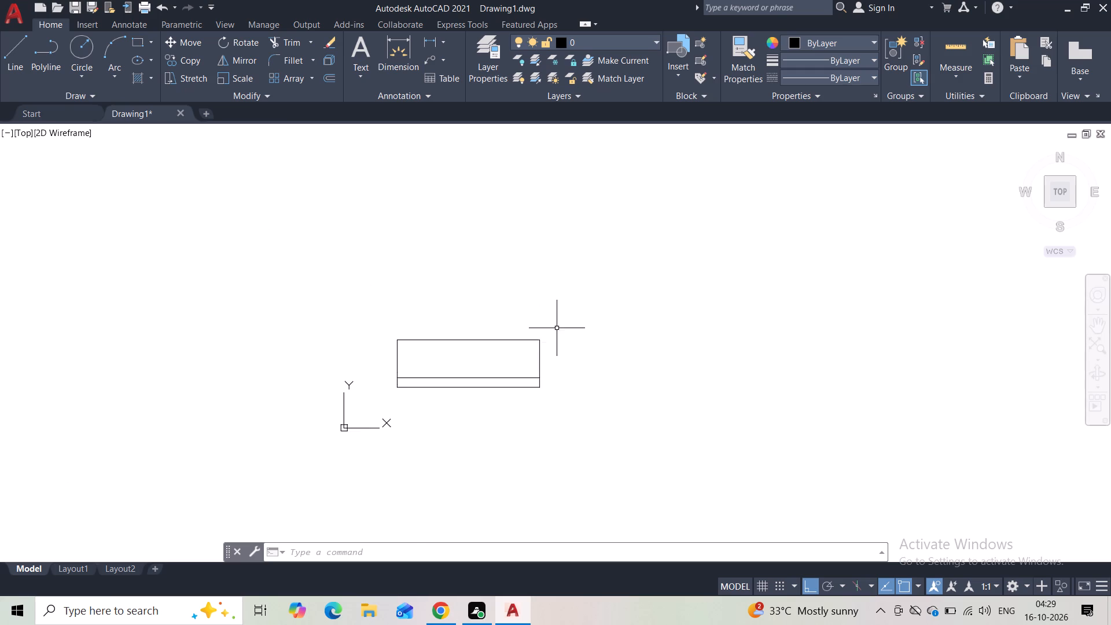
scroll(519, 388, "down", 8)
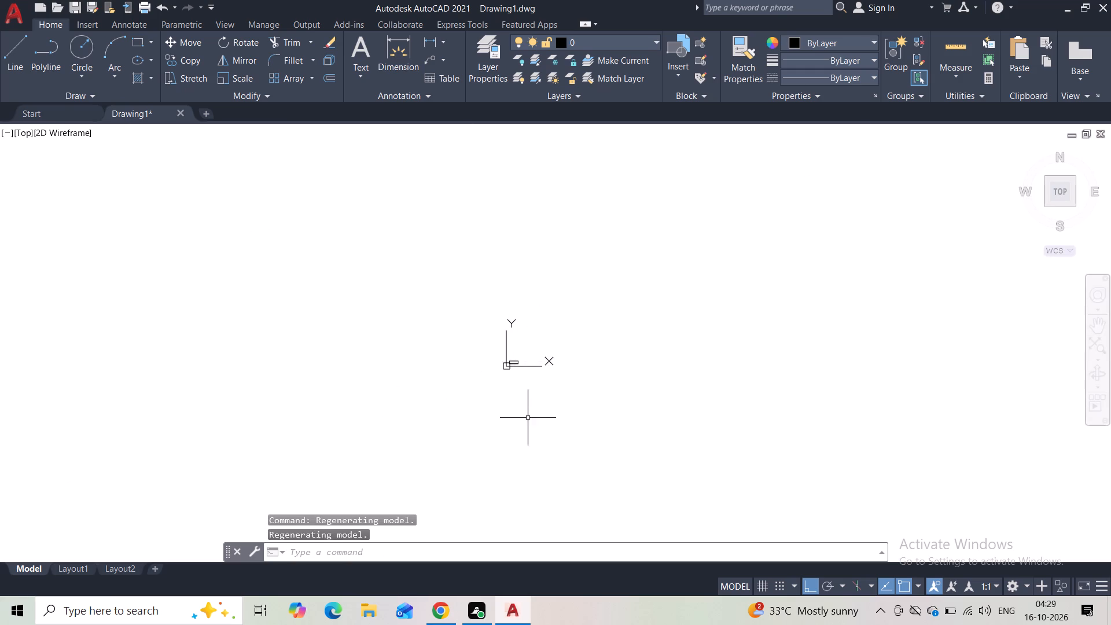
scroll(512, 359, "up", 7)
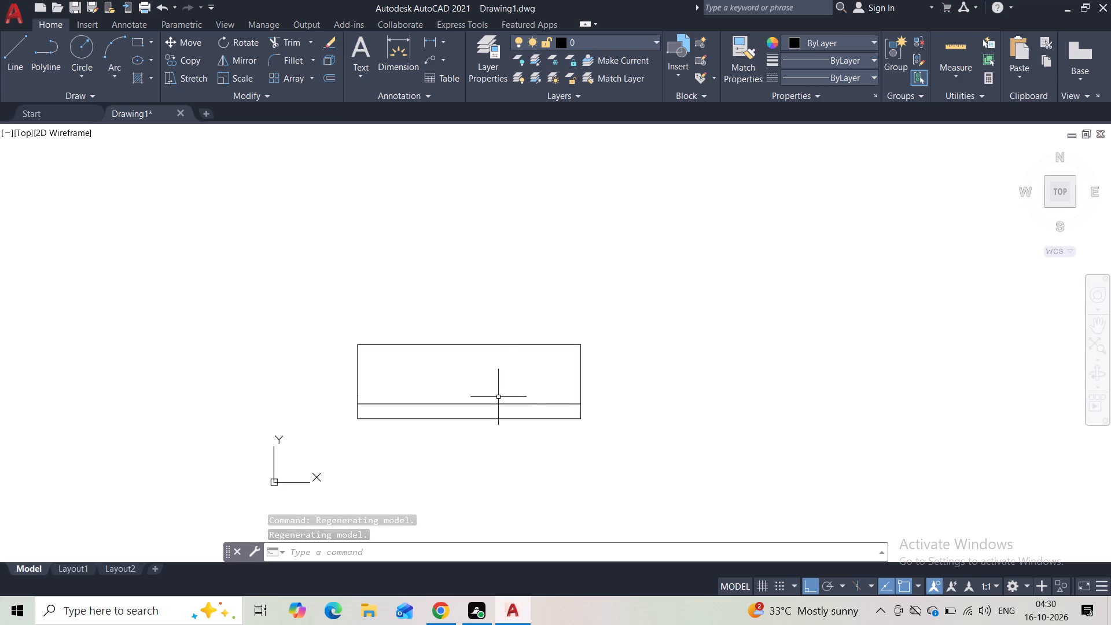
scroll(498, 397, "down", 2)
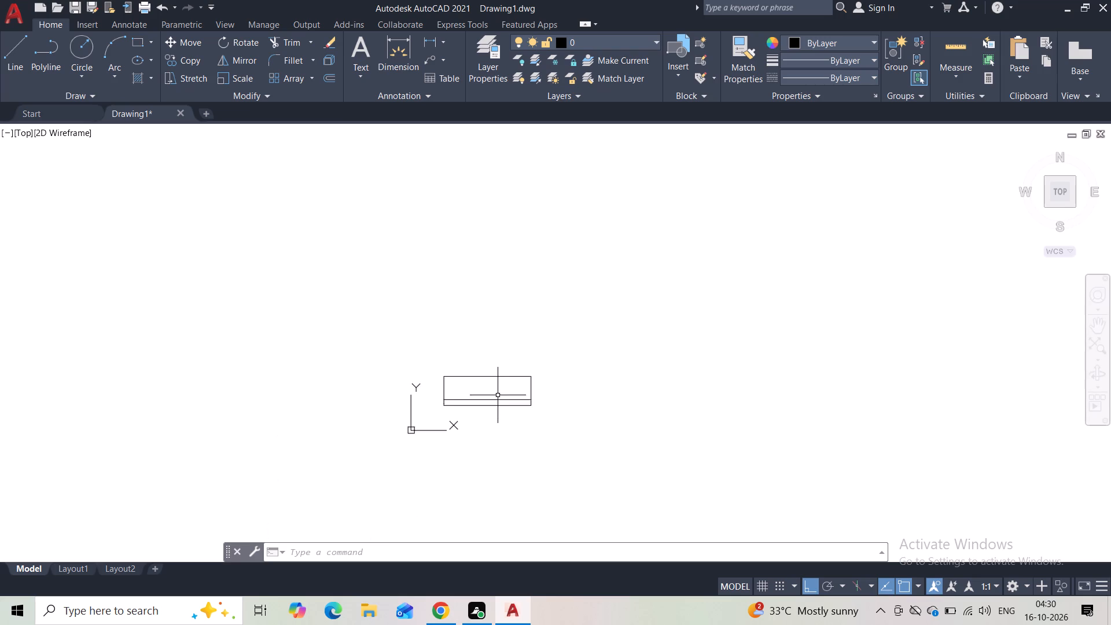
Erase the entire 45'-wide figure, both the base rectangle and the rectangle stacked above it.
scroll(498, 379, "down", 8)
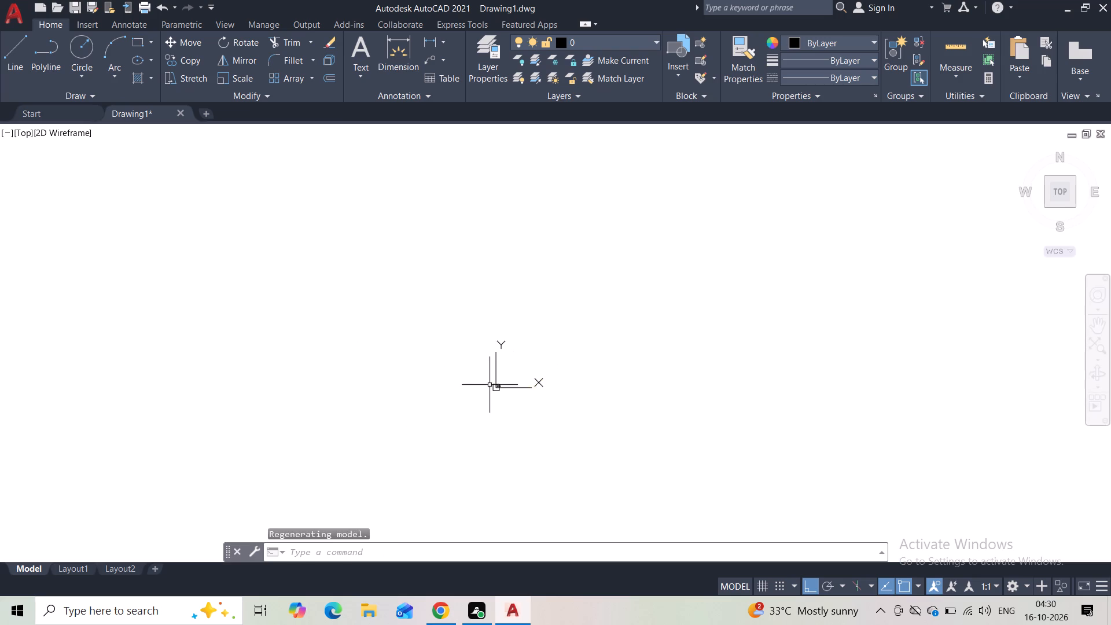
scroll(491, 383, "up", 5)
scroll(533, 431, "up", 4)
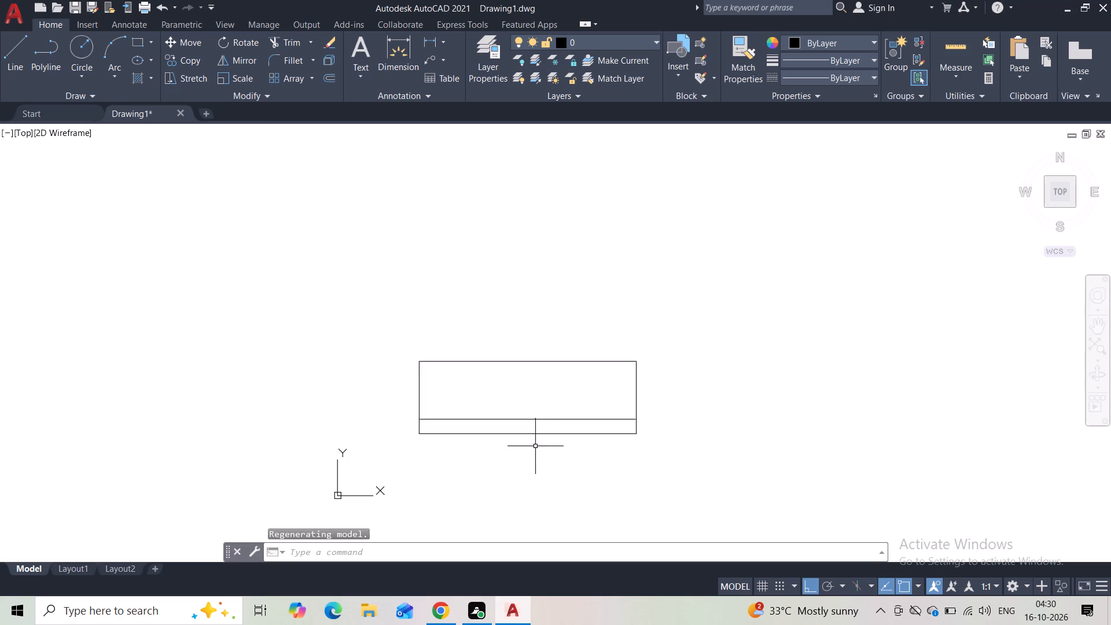
scroll(535, 446, "up", 1)
left_click(793, 258)
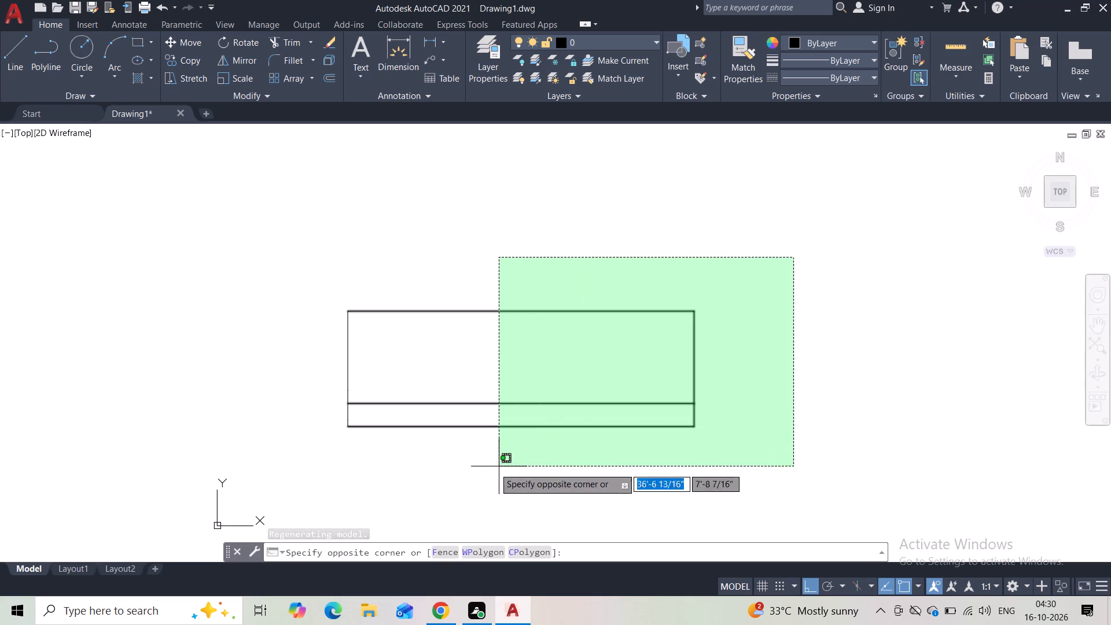
left_click(347, 479)
key("Delete")
key("BackSpace")
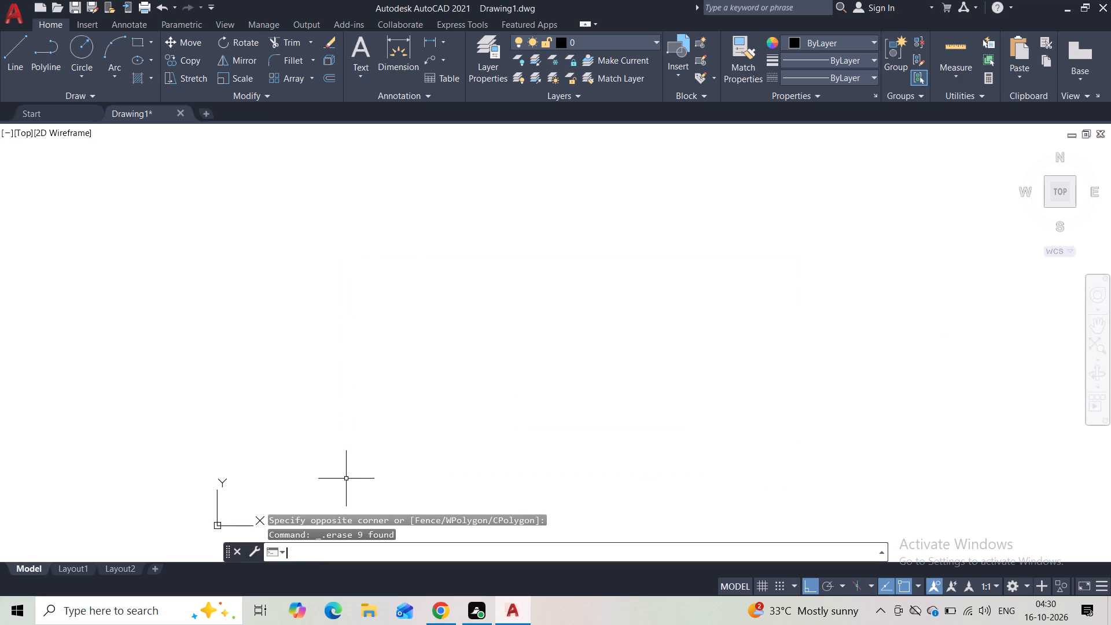
Draw a 50' horizontal base line toward the right with the Line tool.
left_click(12, 67)
left_click(494, 388)
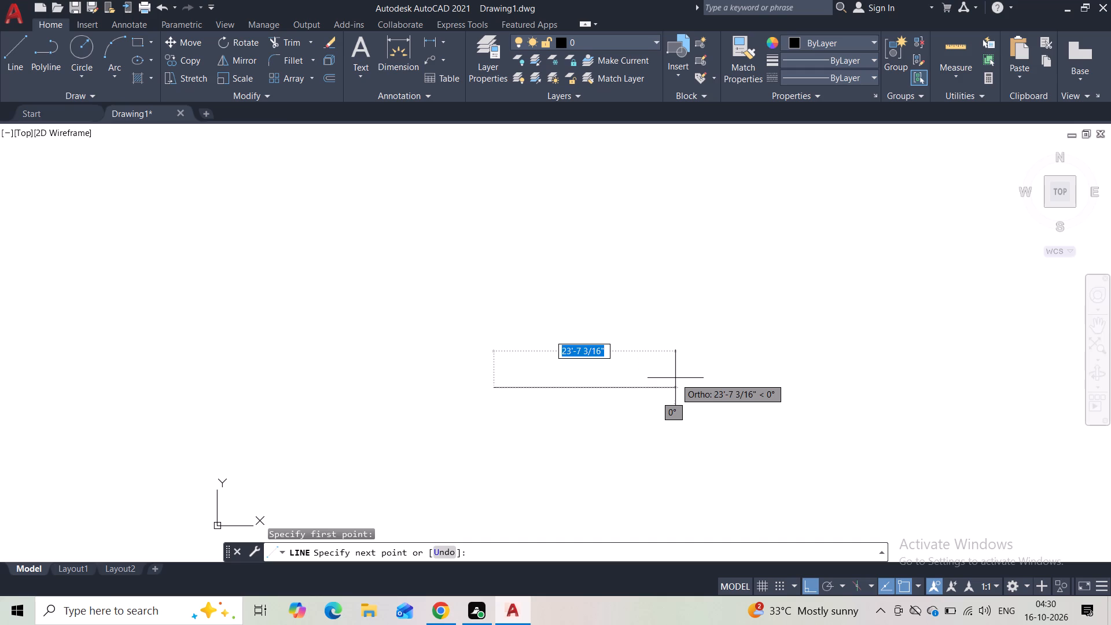
type("50")
key("apostrophe")
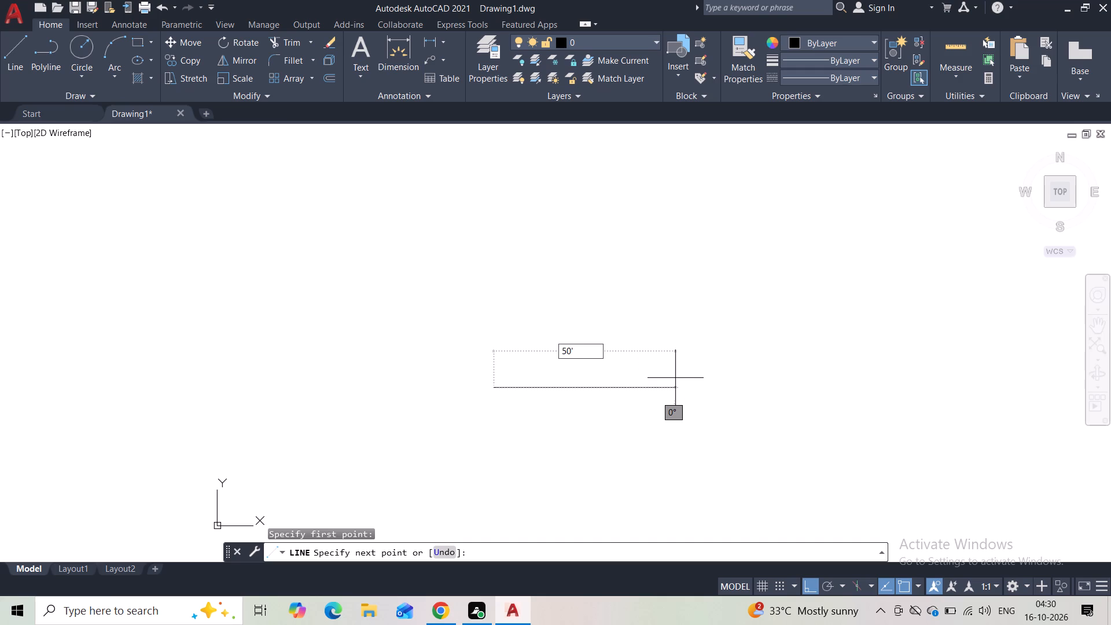
key("Return")
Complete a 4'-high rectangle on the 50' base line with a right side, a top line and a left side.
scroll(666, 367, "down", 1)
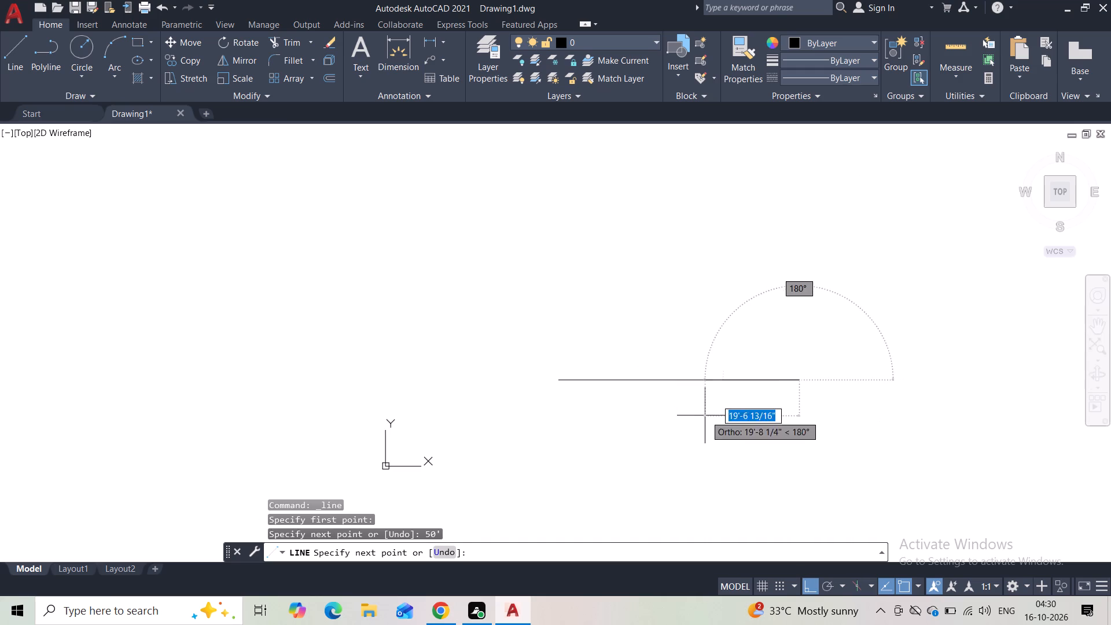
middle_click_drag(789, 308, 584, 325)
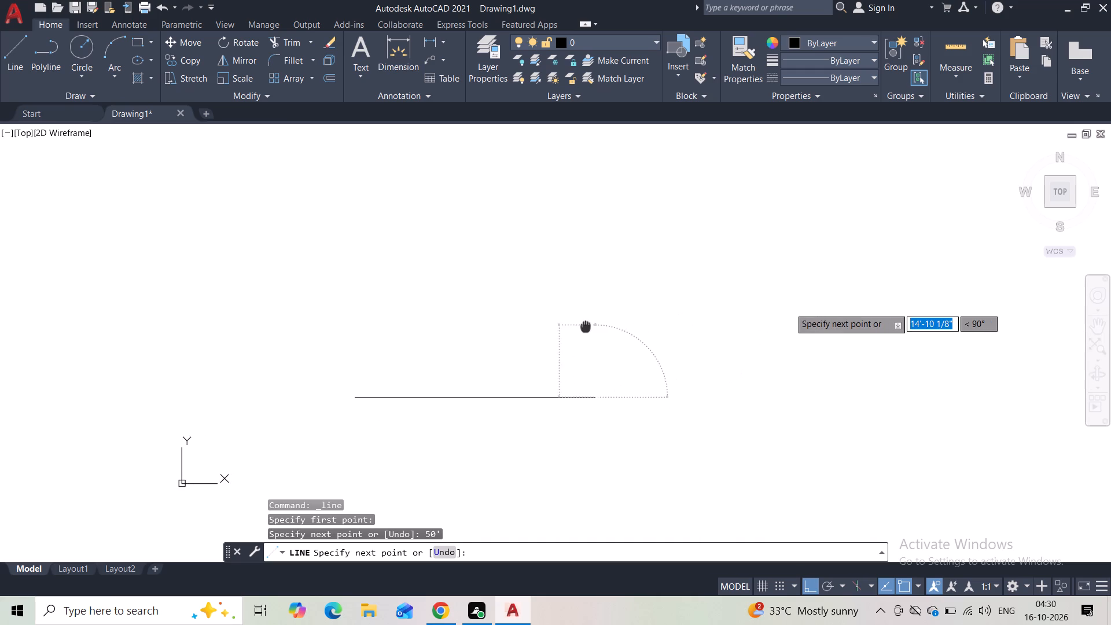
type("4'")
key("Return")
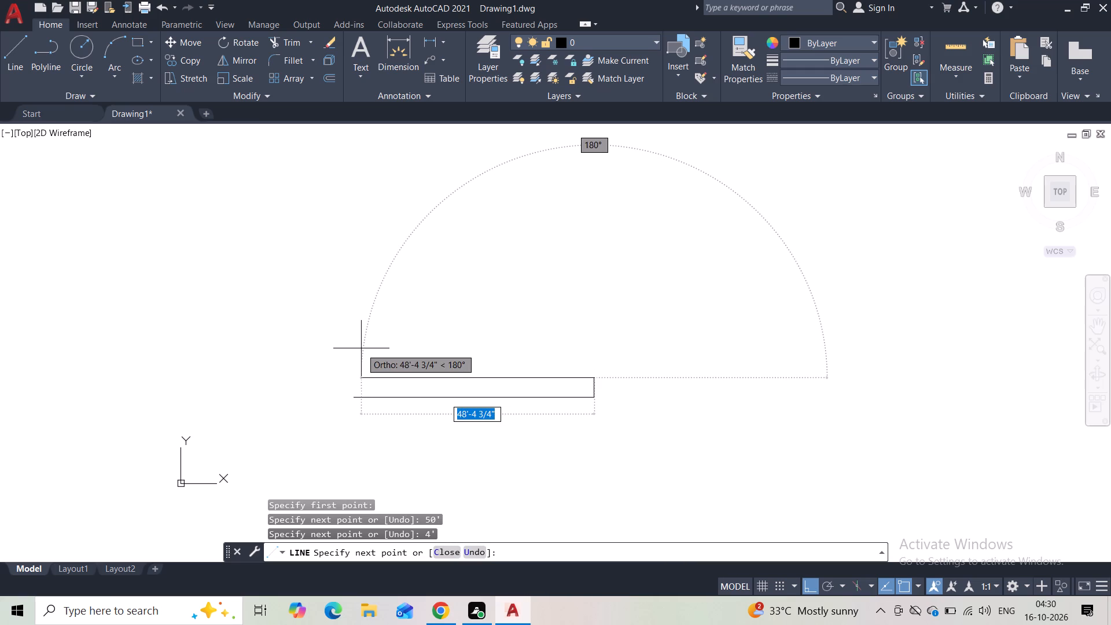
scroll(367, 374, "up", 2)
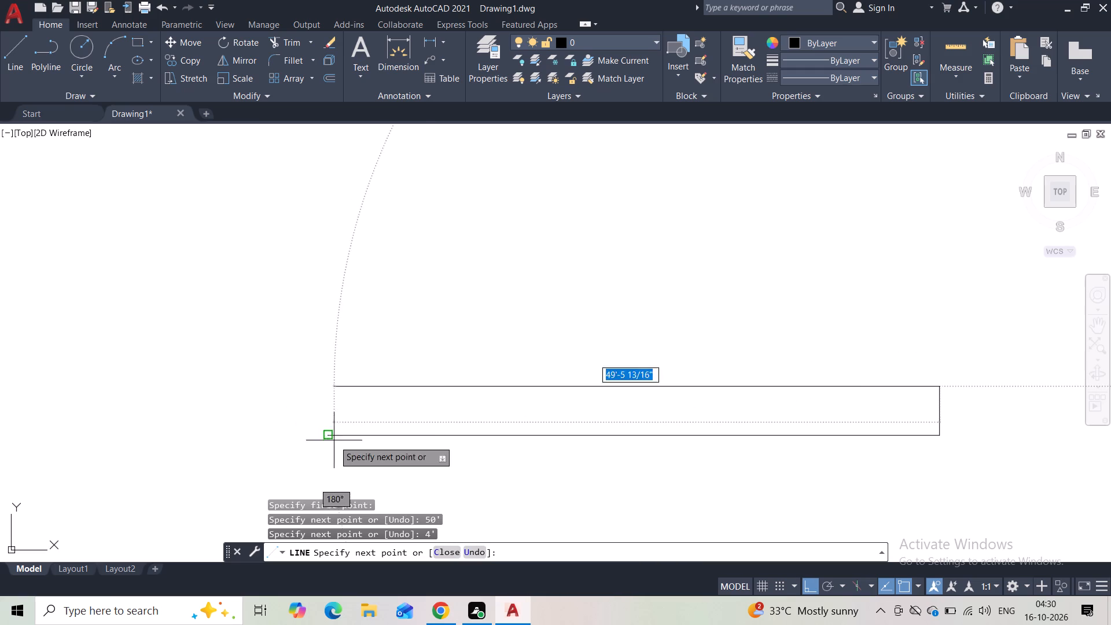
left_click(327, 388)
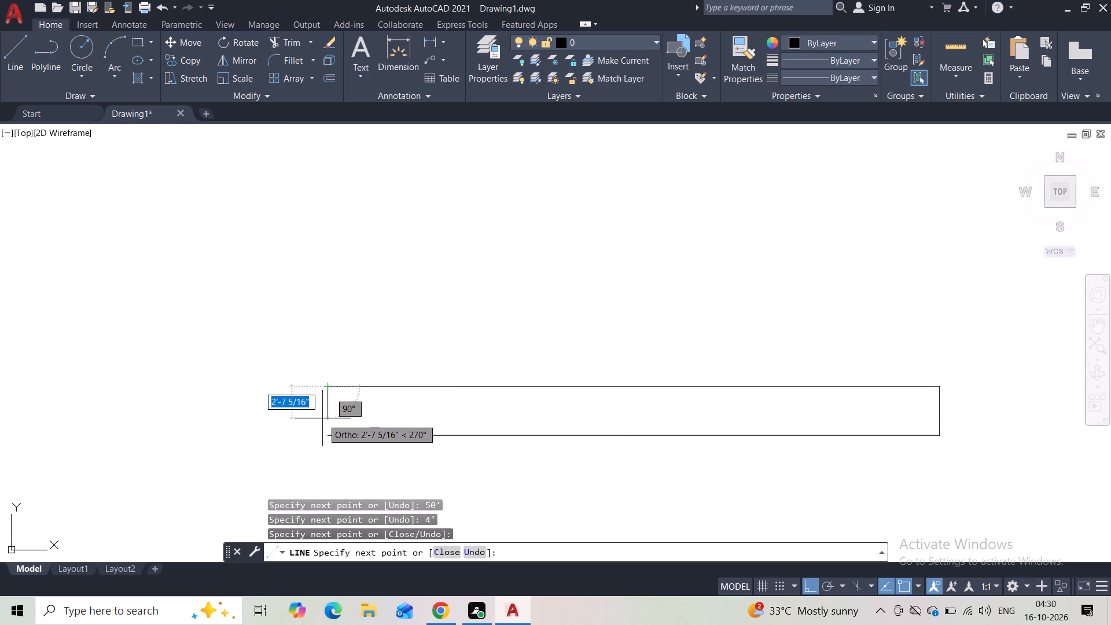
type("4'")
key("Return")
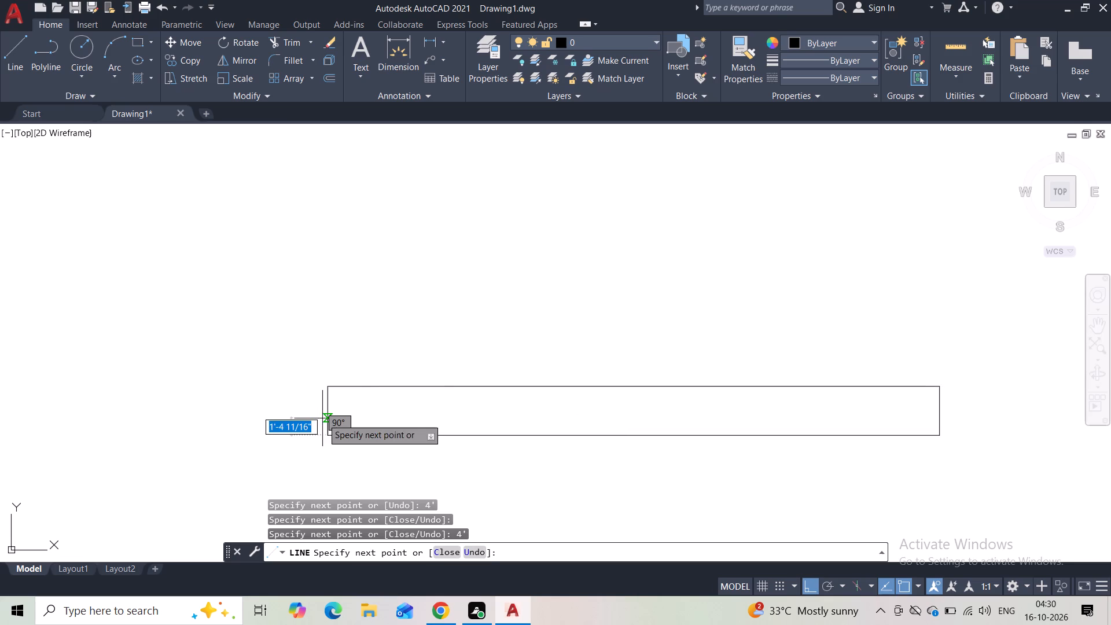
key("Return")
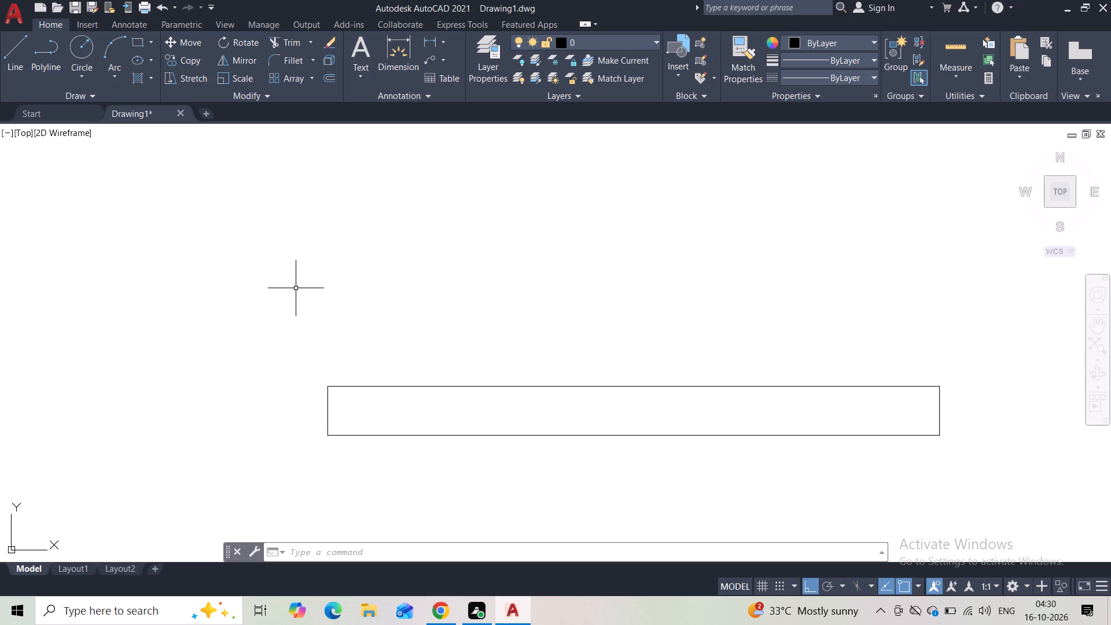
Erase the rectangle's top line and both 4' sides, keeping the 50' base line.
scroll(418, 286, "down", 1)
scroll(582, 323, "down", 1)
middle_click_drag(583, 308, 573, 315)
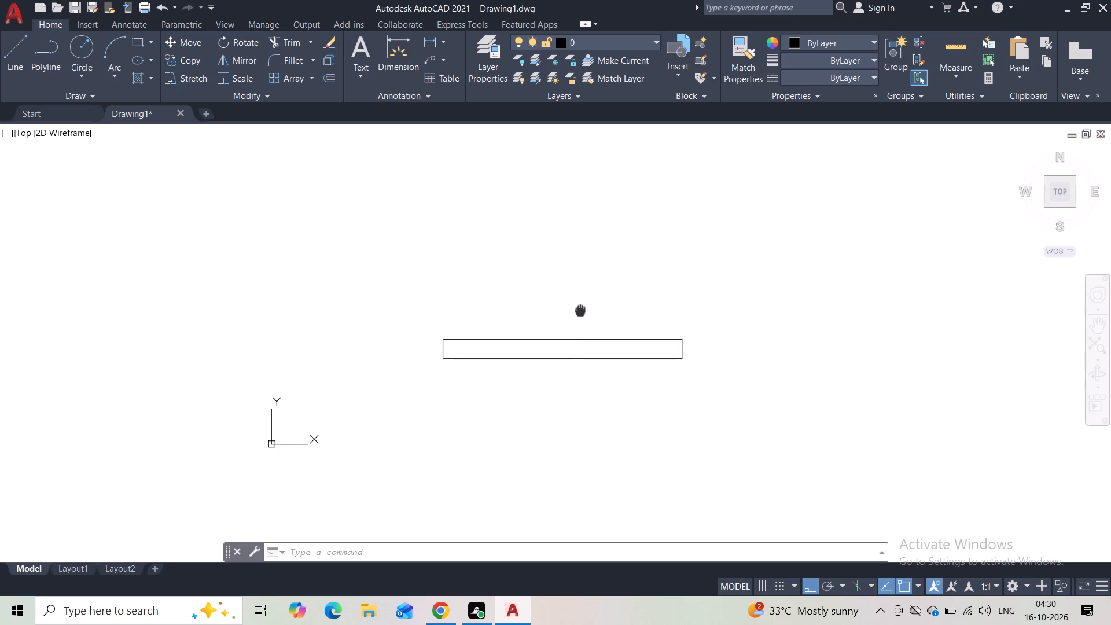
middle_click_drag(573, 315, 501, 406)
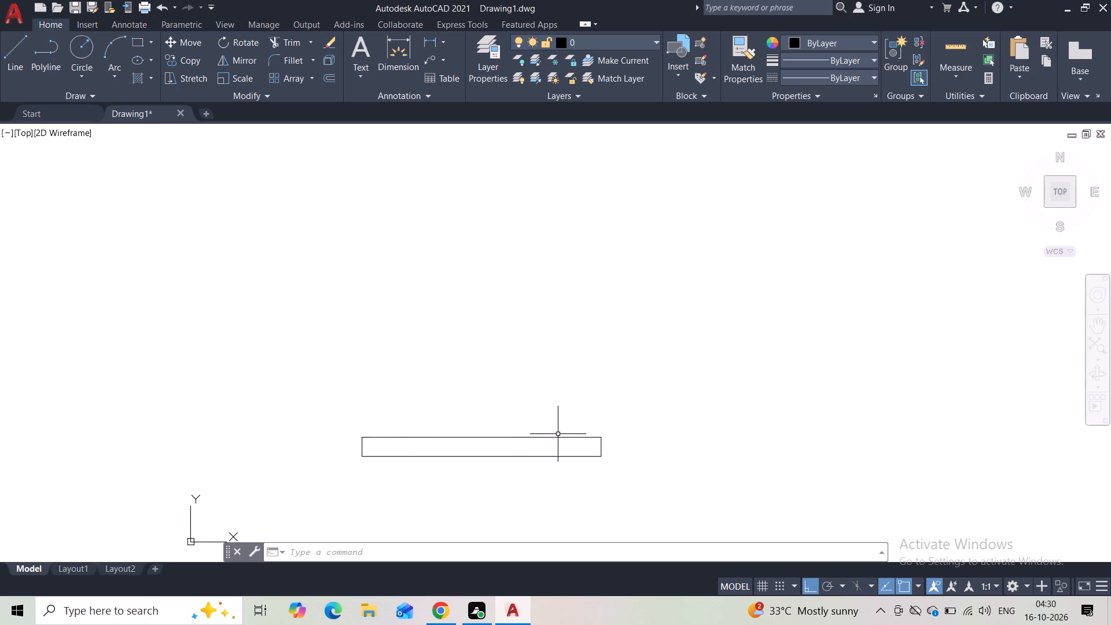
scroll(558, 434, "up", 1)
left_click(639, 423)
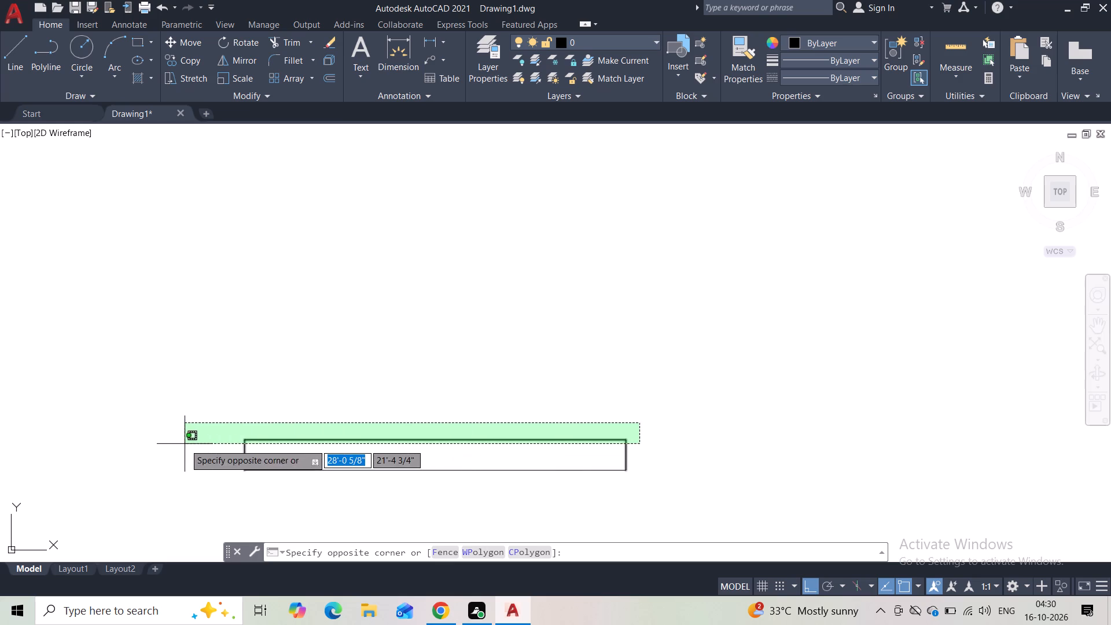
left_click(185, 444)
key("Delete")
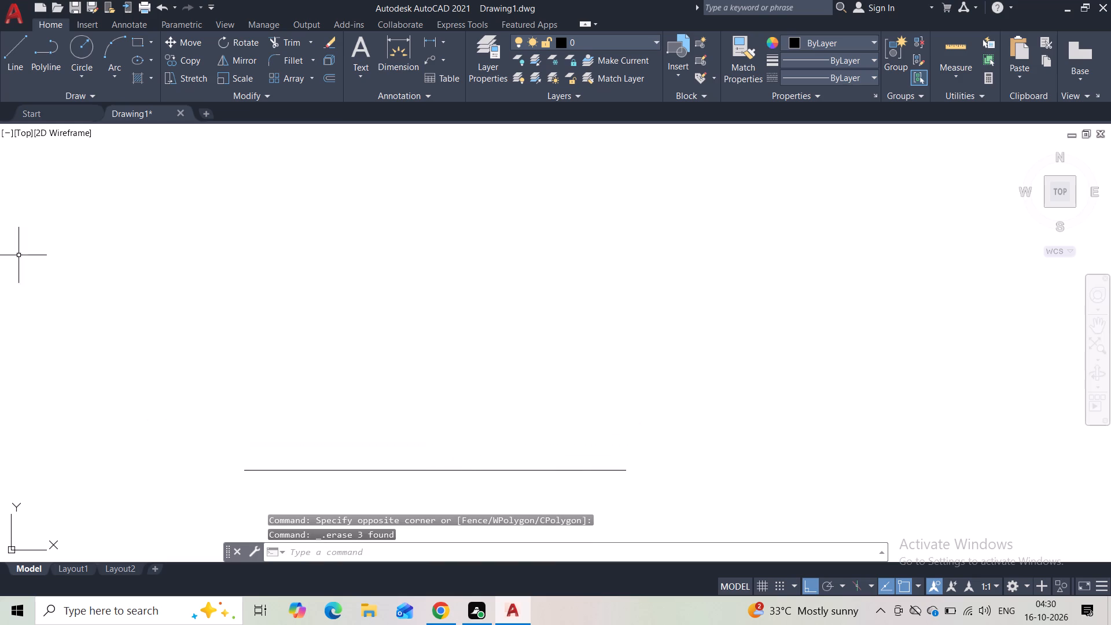
Draw a 5' line up from the base line's right end, a 50' top line leftward, and the left side down to the base.
left_click(3, 44)
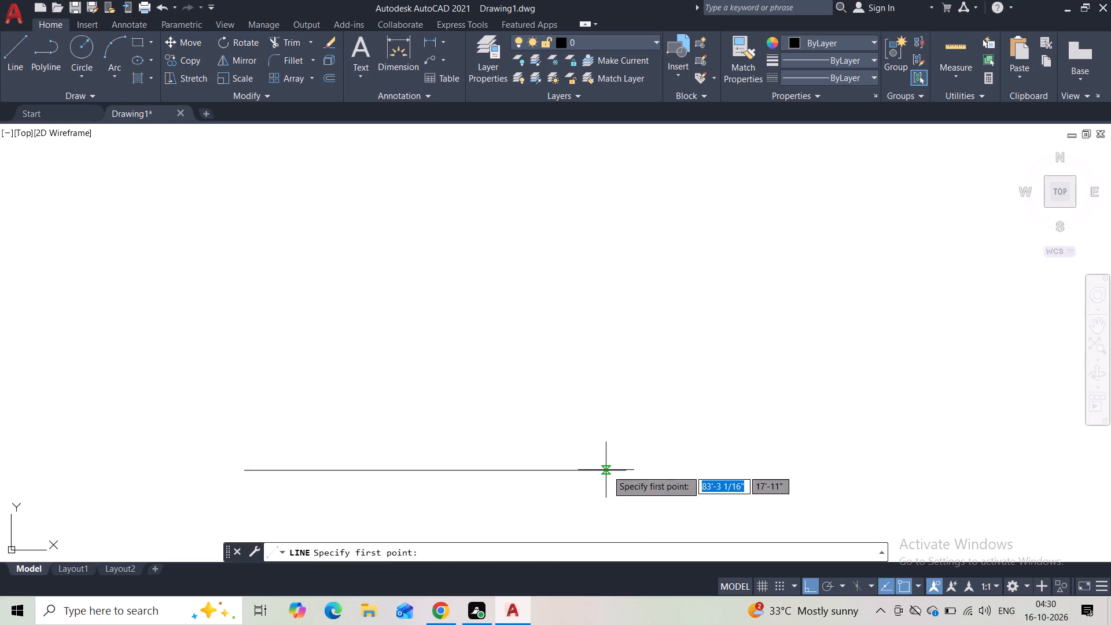
left_click(624, 471)
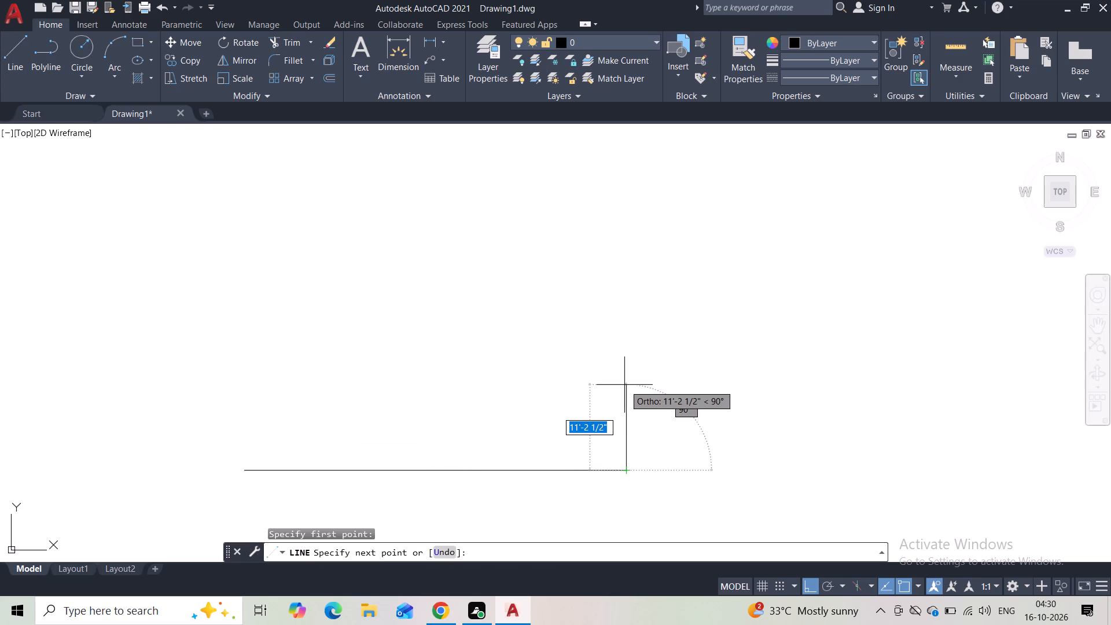
key("5")
key("apostrophe")
key("Return")
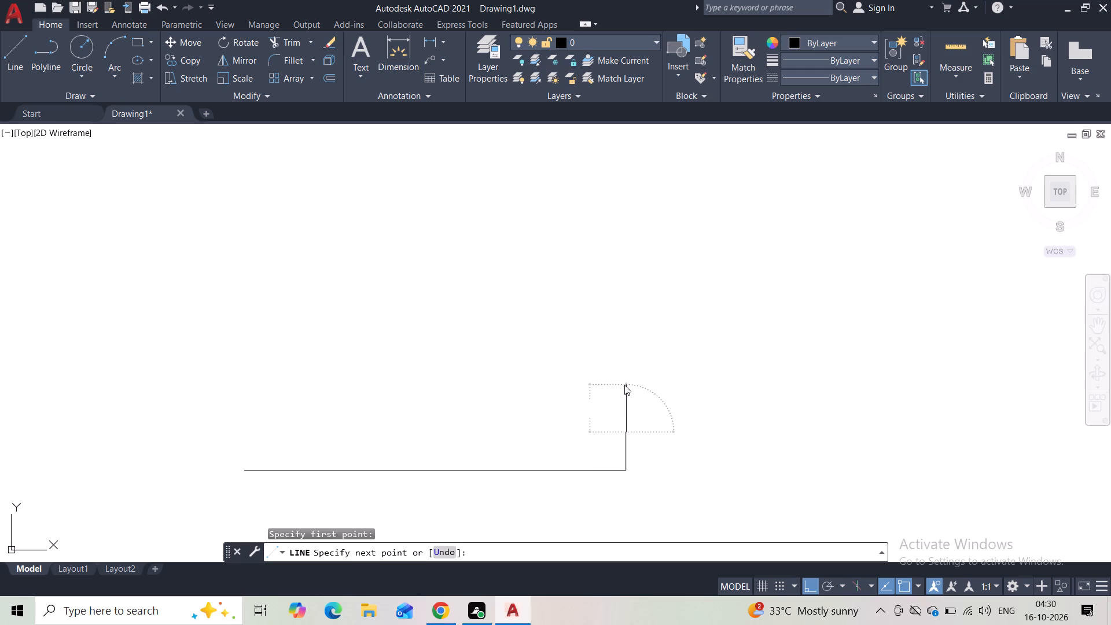
left_click(245, 437)
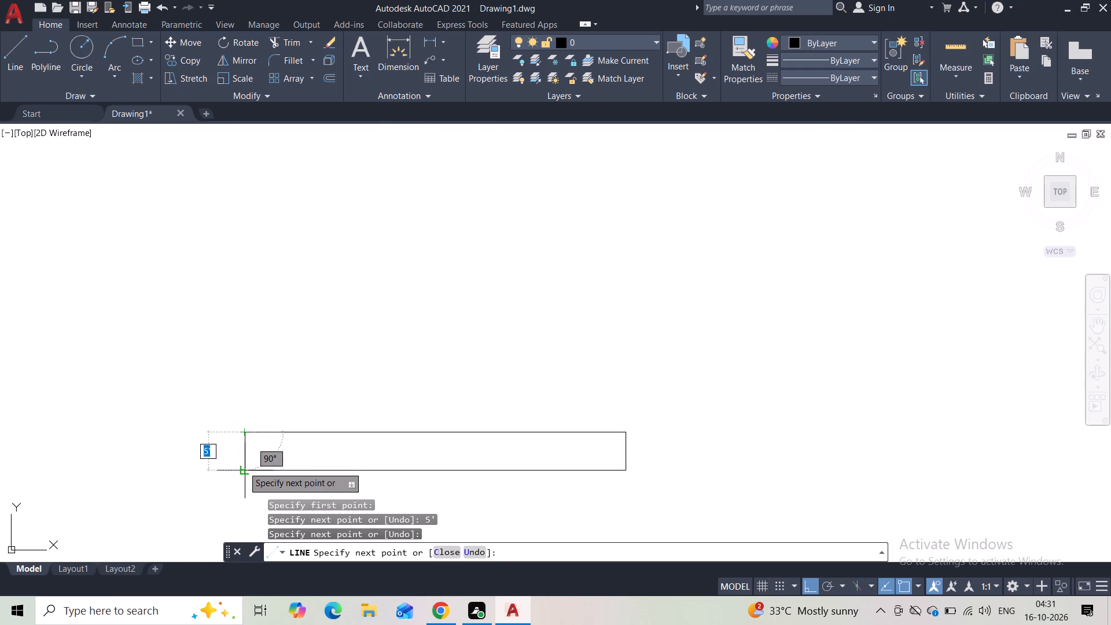
left_click(243, 466)
key("Escape")
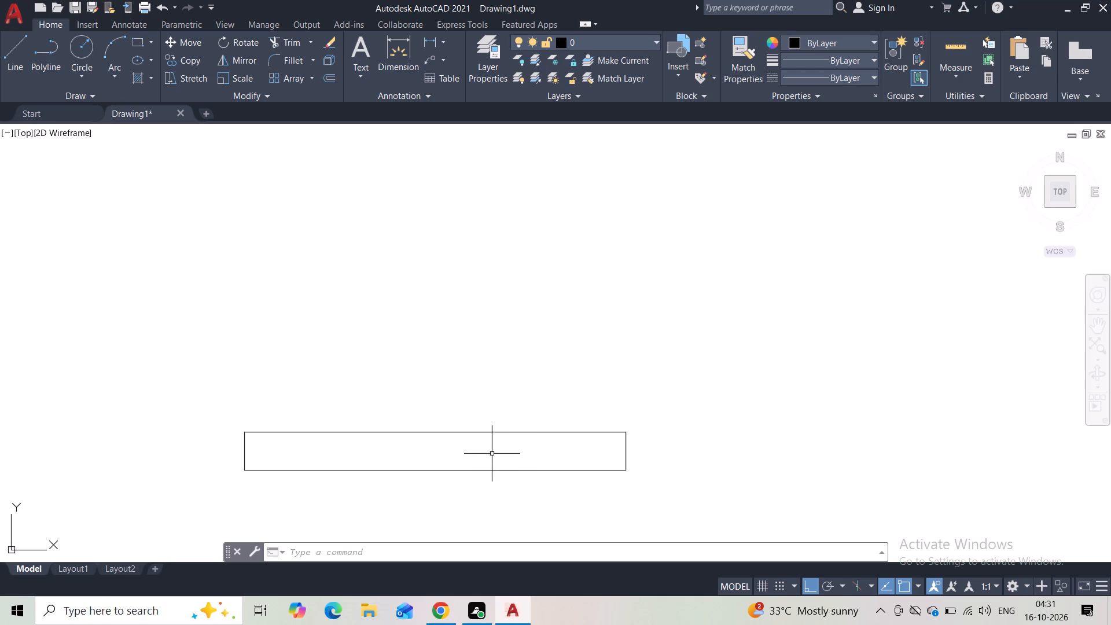
Draw a 12' line up from the rectangle's upper-left corner, a 50' top line rightward, and the right side down to the rectangle.
left_click(6, 60)
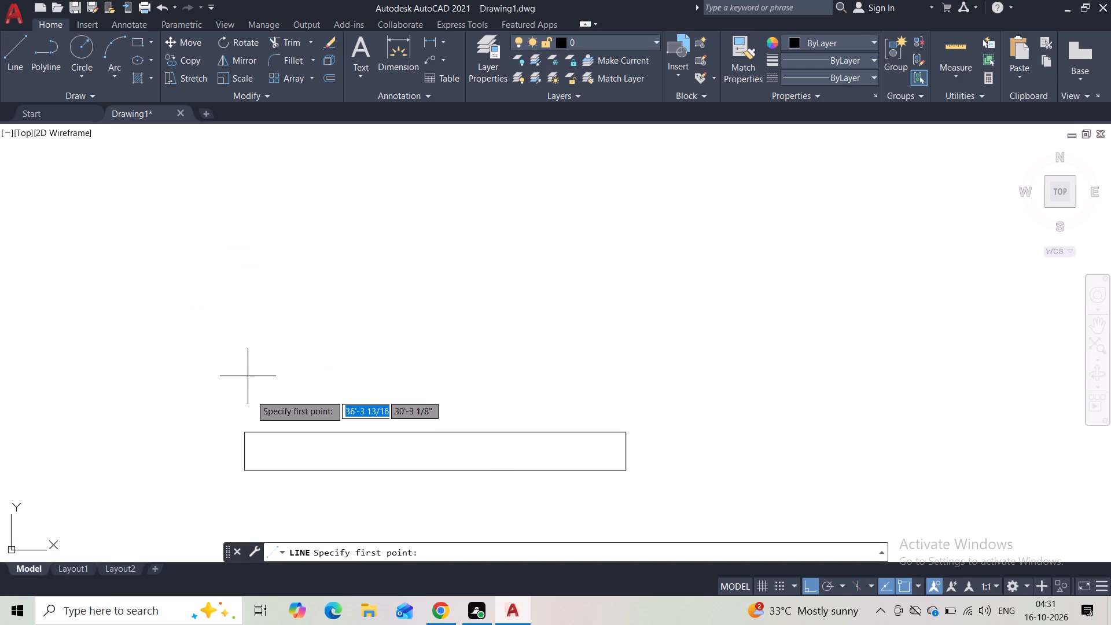
left_click(245, 434)
type("12'")
key("Return")
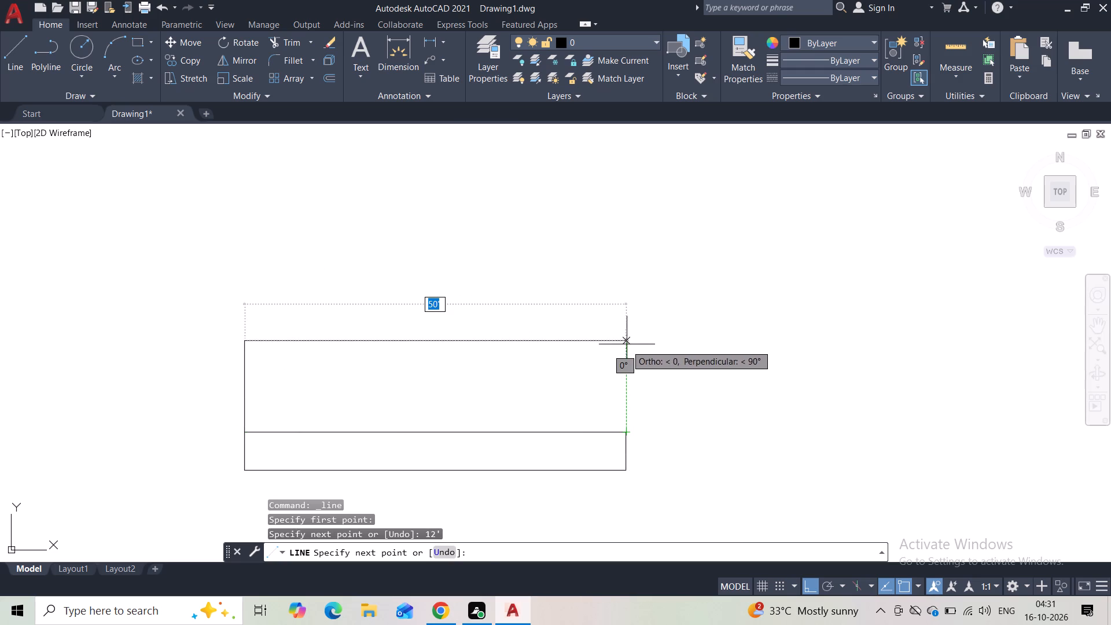
left_click(627, 344)
left_click(624, 429)
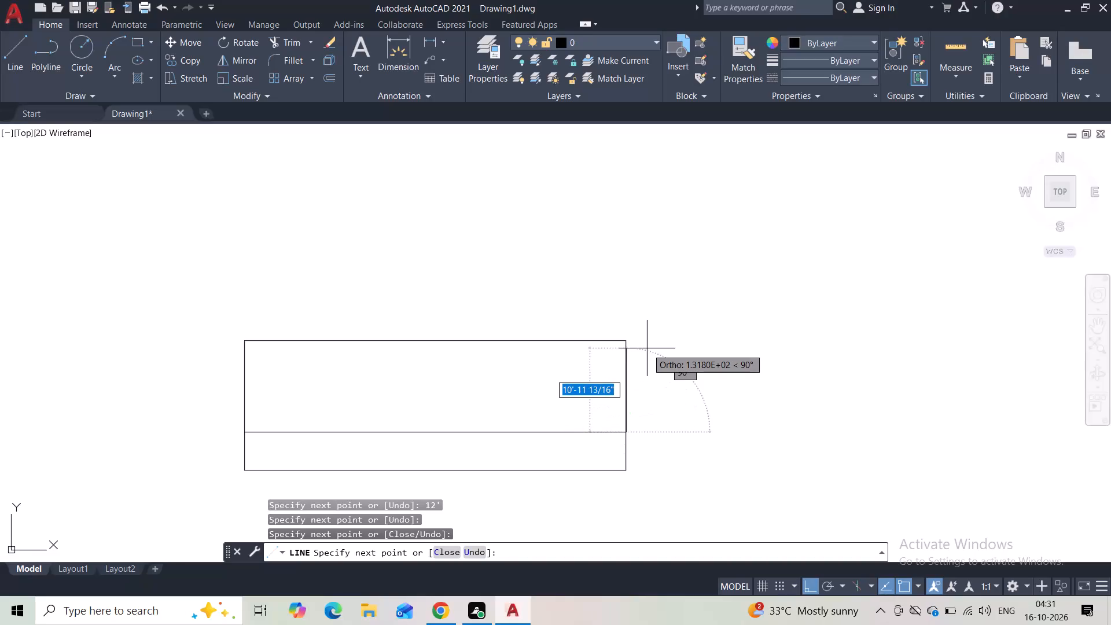
key("Escape")
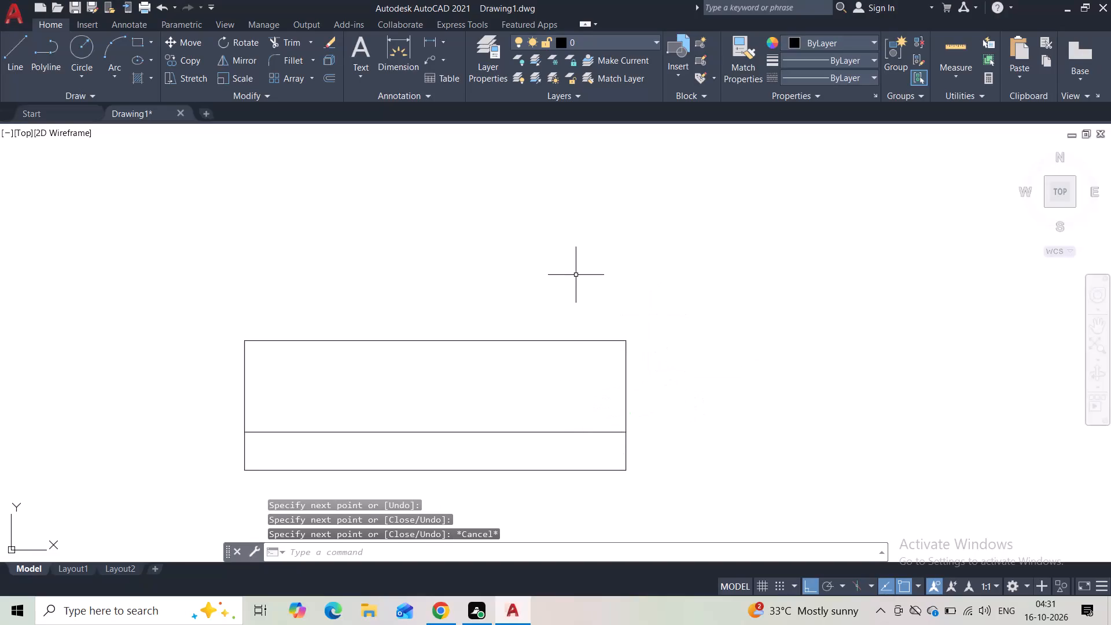
Draw a 1' line up from the figure's upper-left corner, a 50' top line rightward, and the right side down to close the band.
left_click(25, 73)
scroll(247, 333, "up", 2)
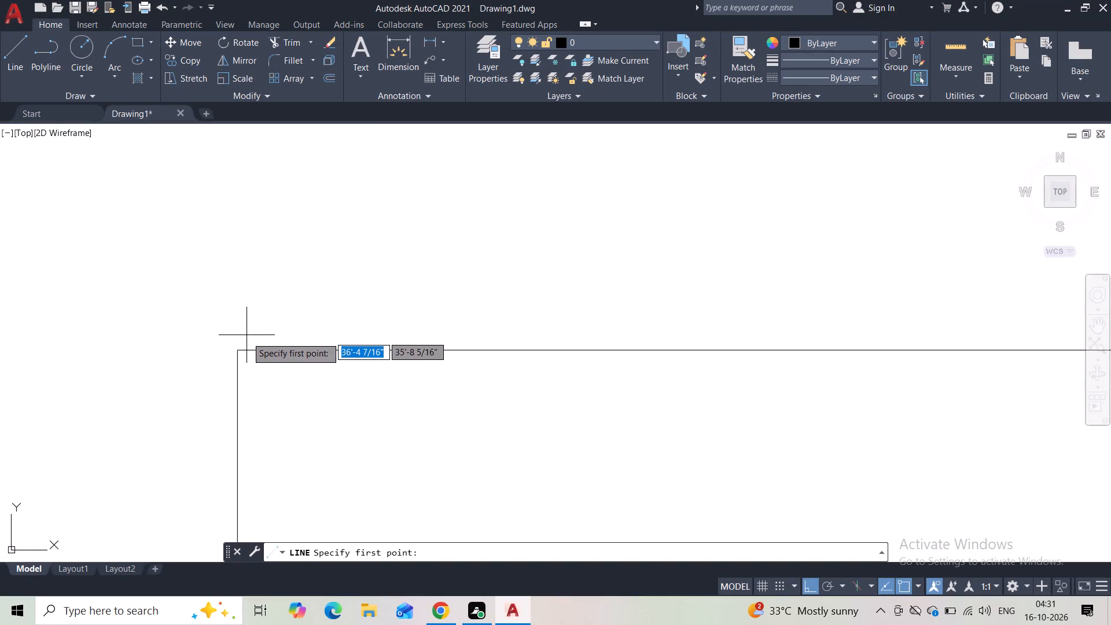
left_click(240, 352)
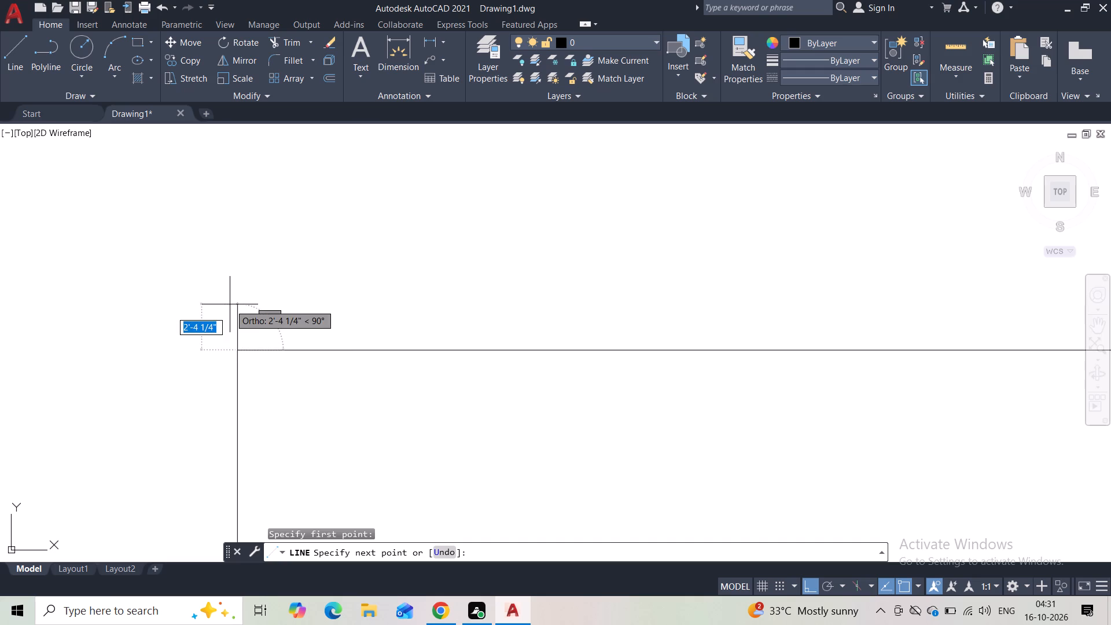
type("1'")
key("Return")
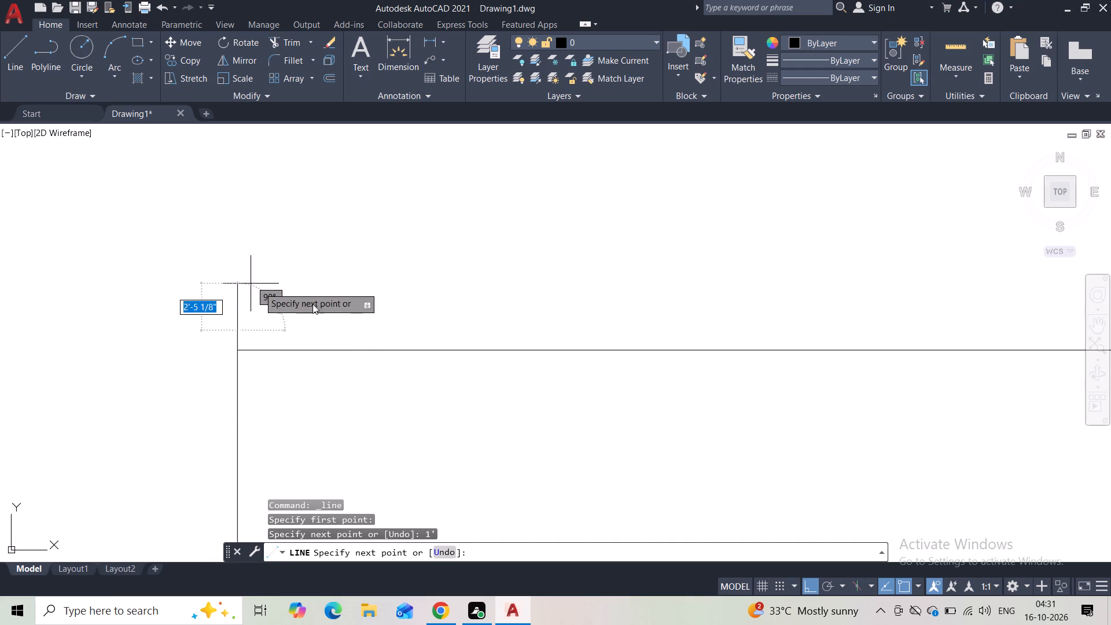
middle_click_drag(417, 318, 207, 307)
scroll(275, 301, "down", 2)
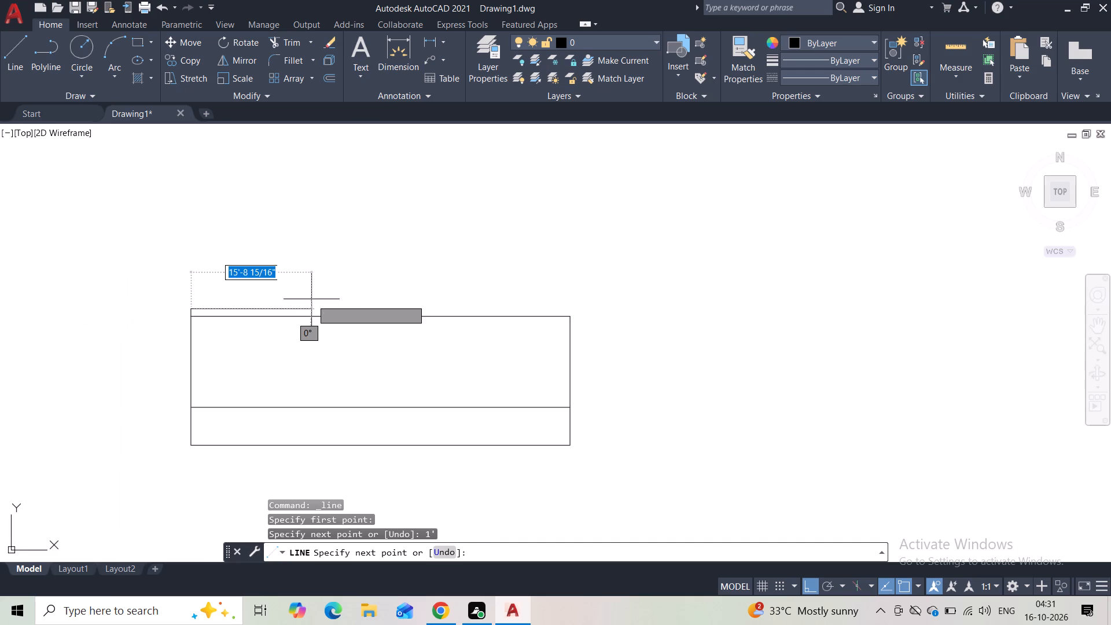
scroll(560, 304, "up", 2)
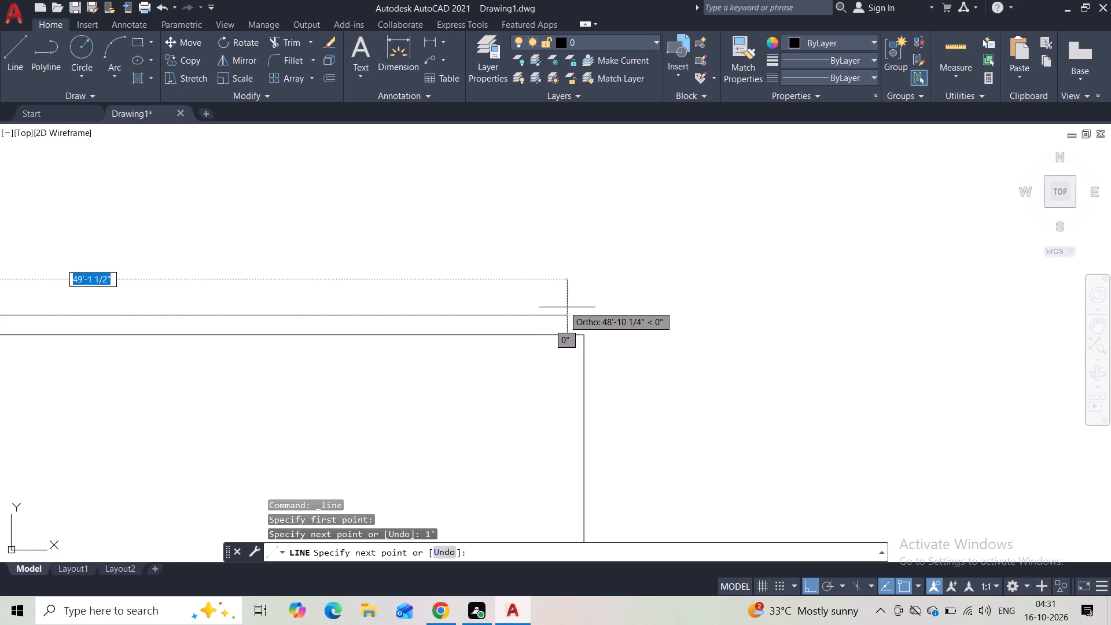
left_click(584, 319)
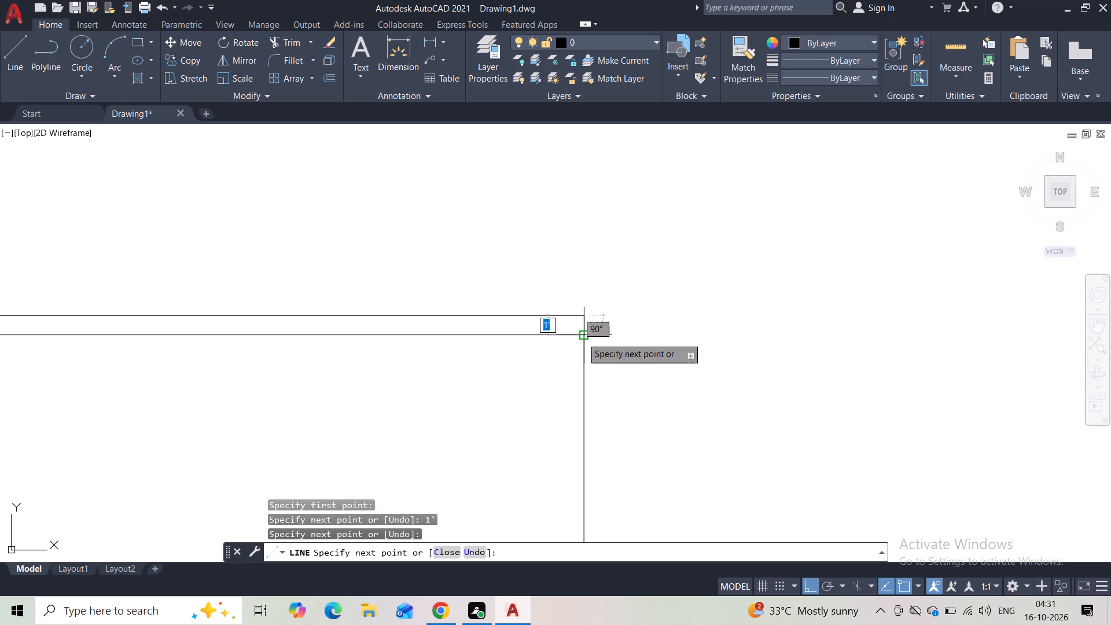
left_click(582, 337)
key("Escape")
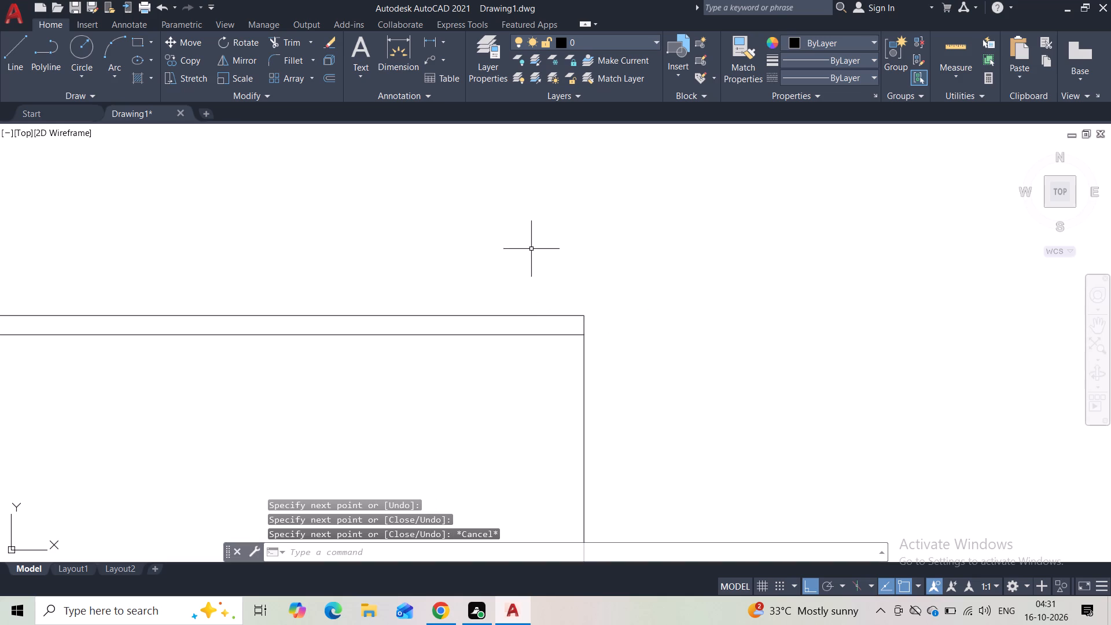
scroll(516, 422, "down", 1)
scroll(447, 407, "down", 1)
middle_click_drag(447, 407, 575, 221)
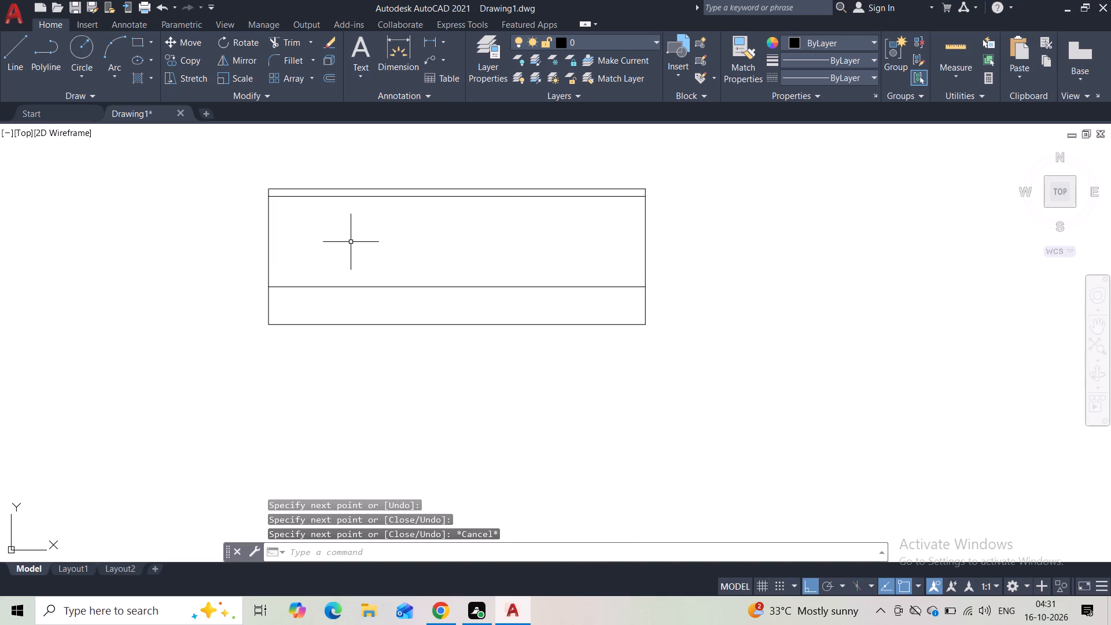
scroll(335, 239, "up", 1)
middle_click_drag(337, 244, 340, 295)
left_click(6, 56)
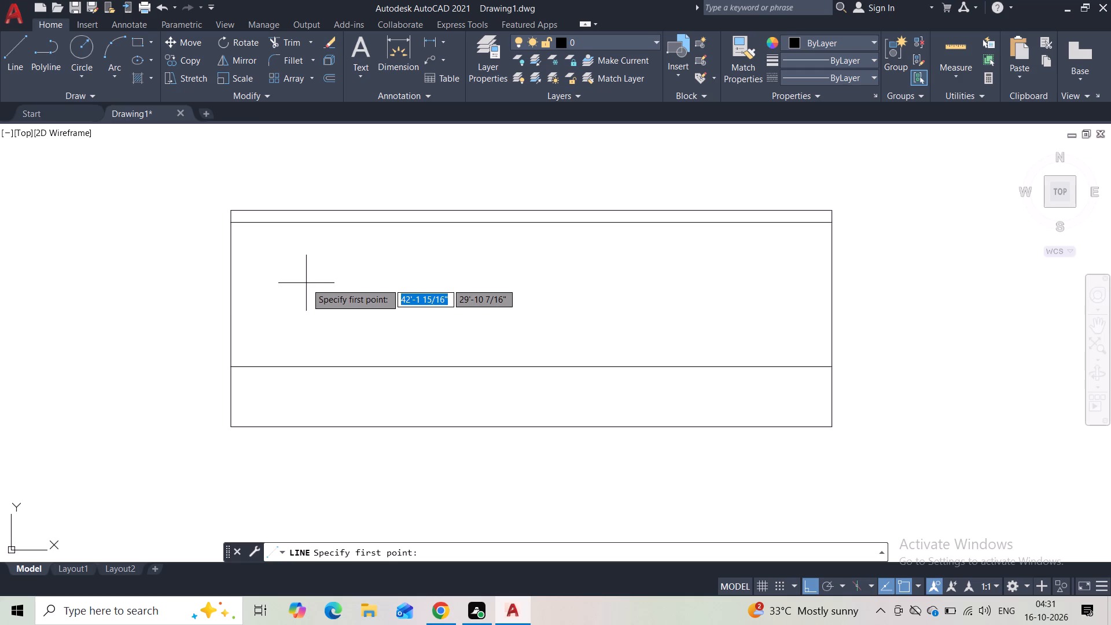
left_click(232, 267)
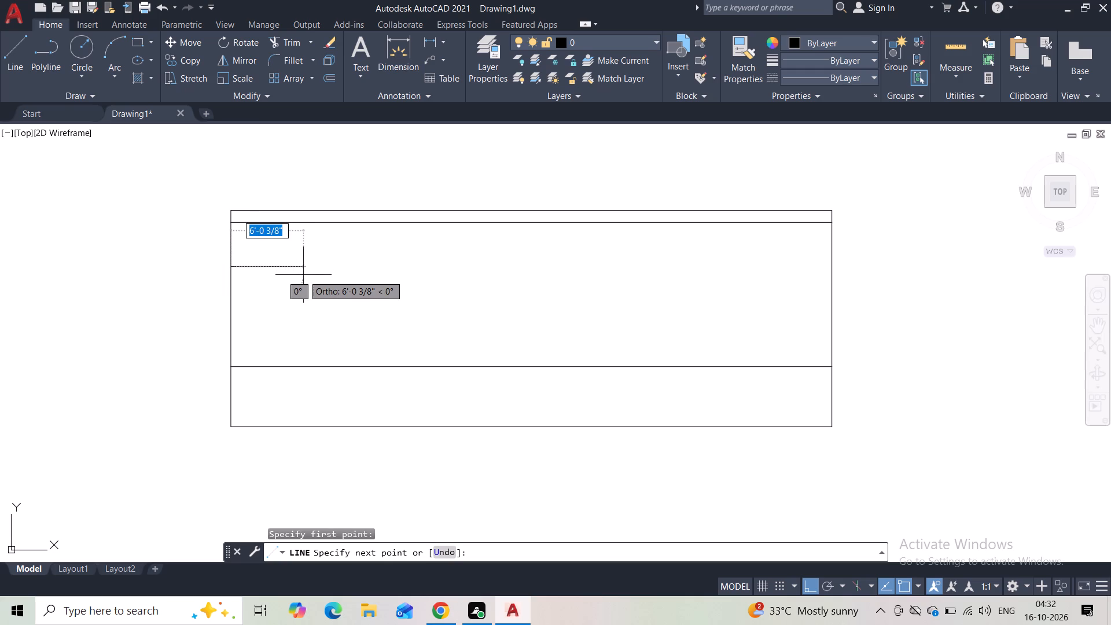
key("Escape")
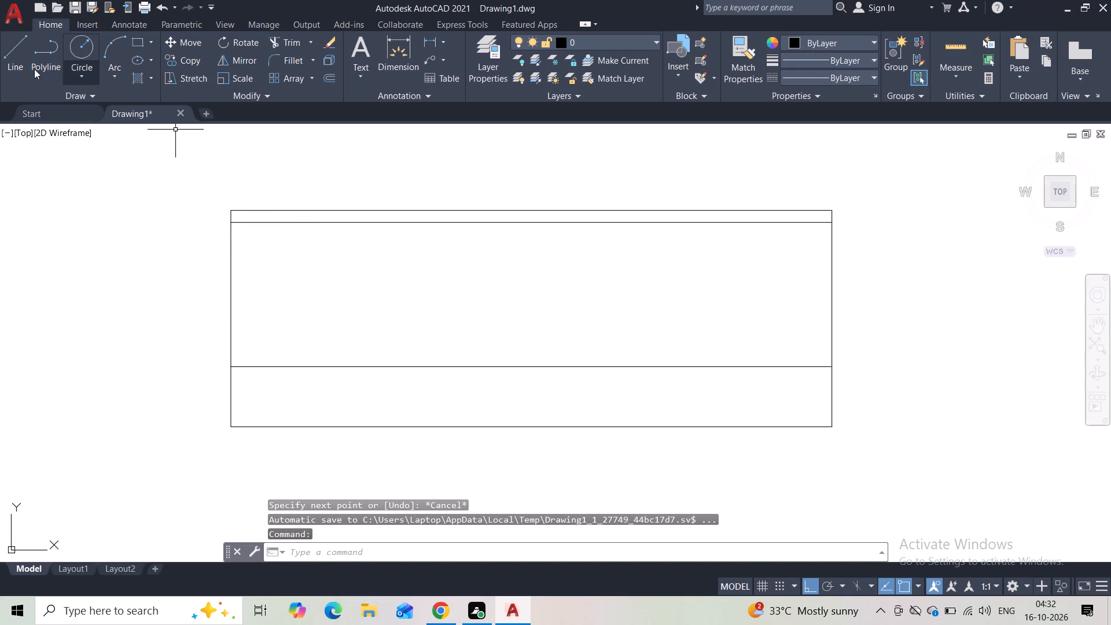
Draw a 7' vertical line up from the middle section's bottom line, just inside its left edge.
left_click(21, 63)
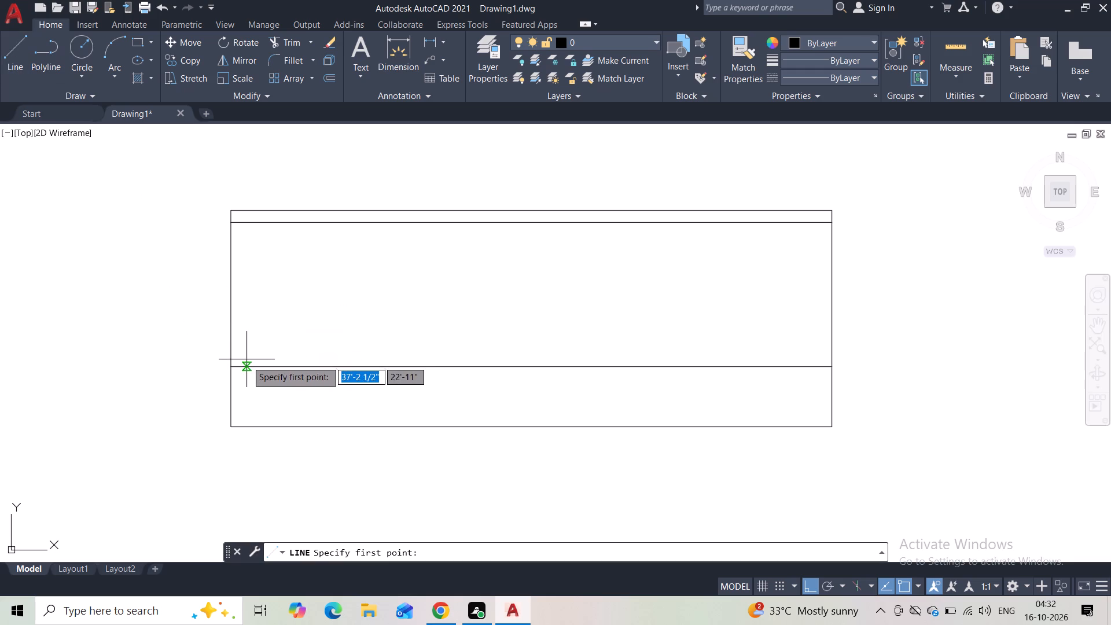
left_click(249, 365)
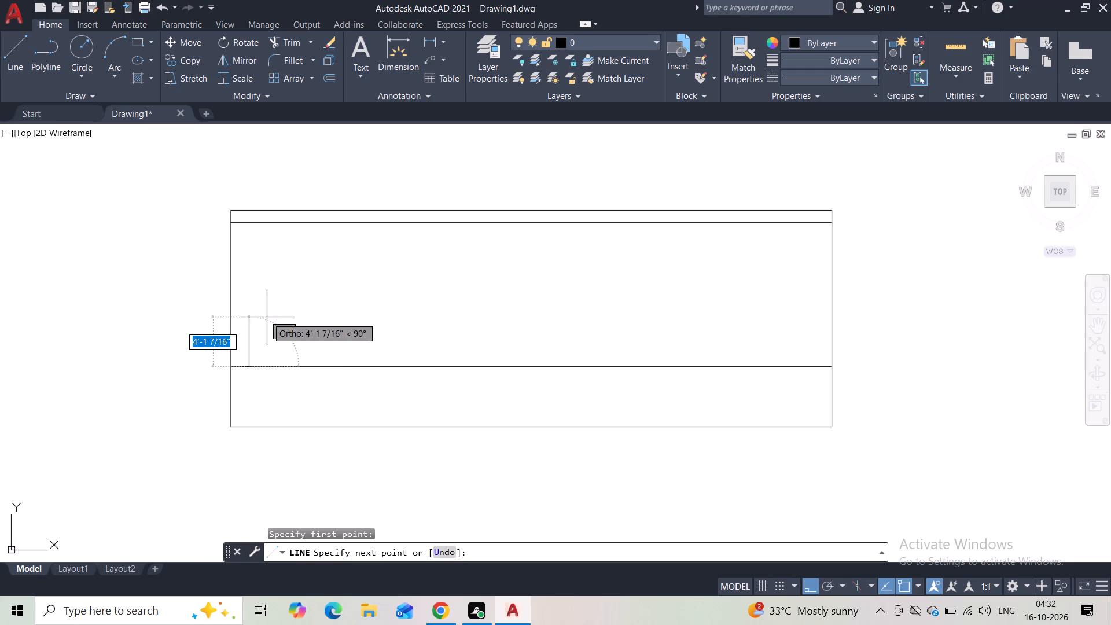
key("7")
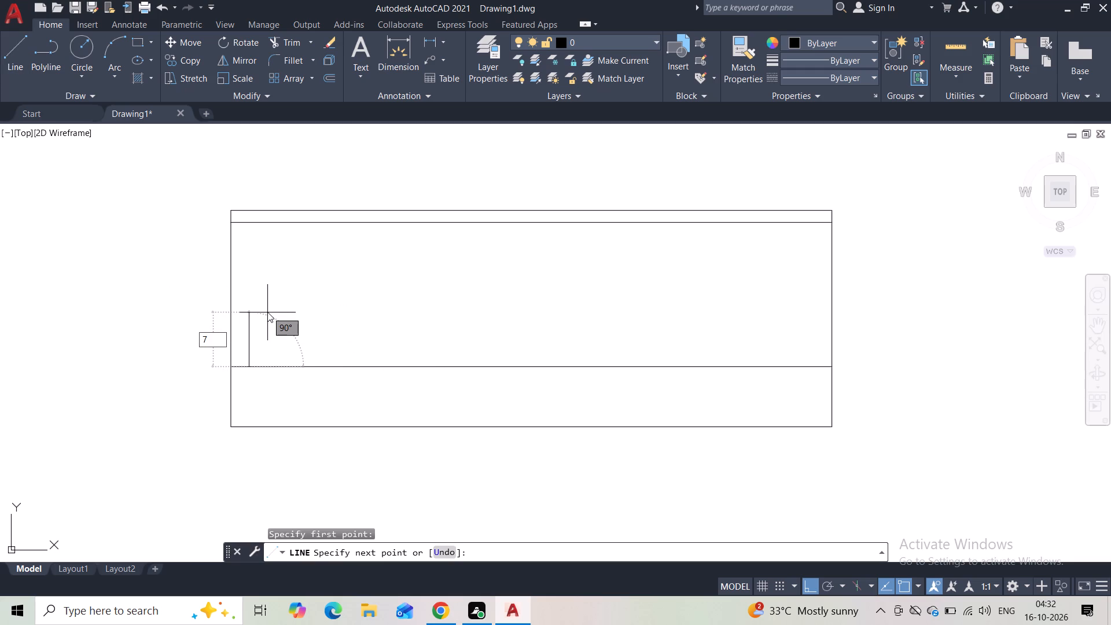
key("apostrophe")
key("Return")
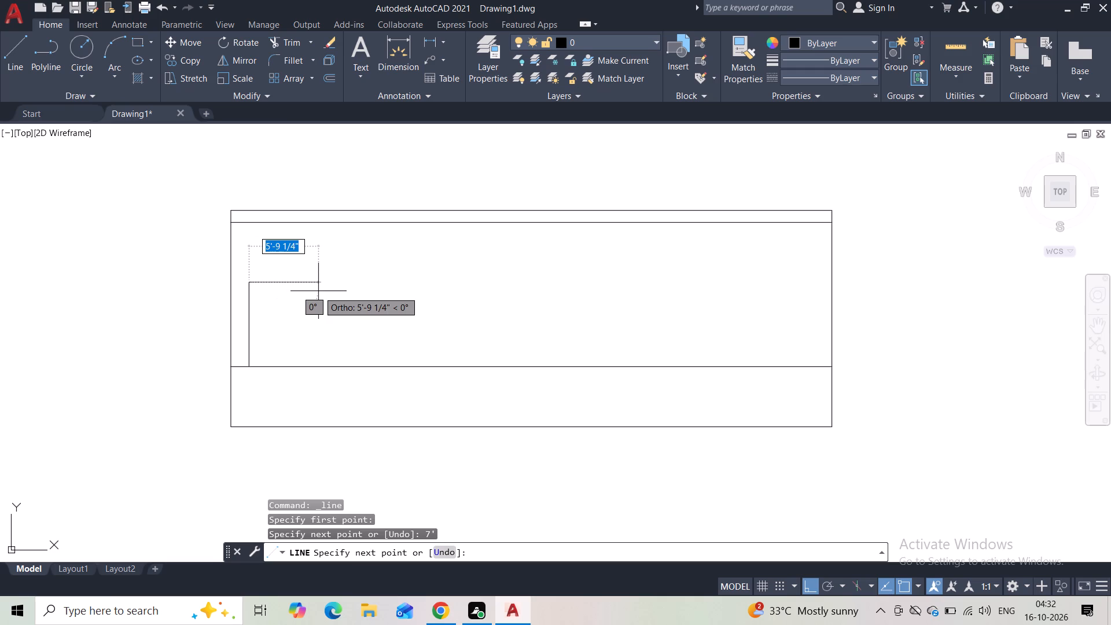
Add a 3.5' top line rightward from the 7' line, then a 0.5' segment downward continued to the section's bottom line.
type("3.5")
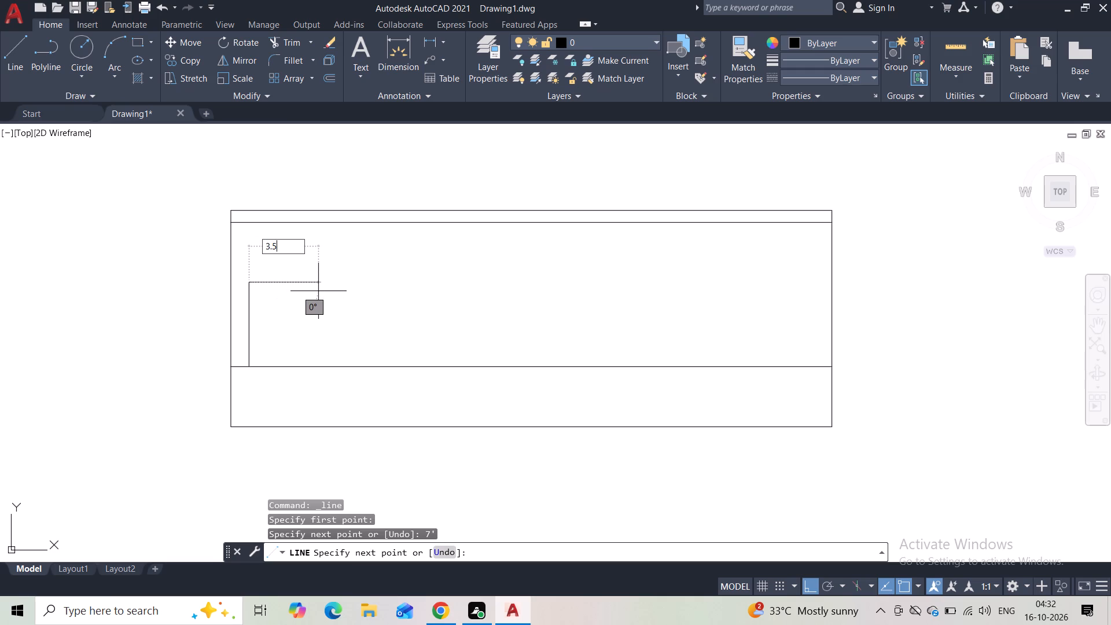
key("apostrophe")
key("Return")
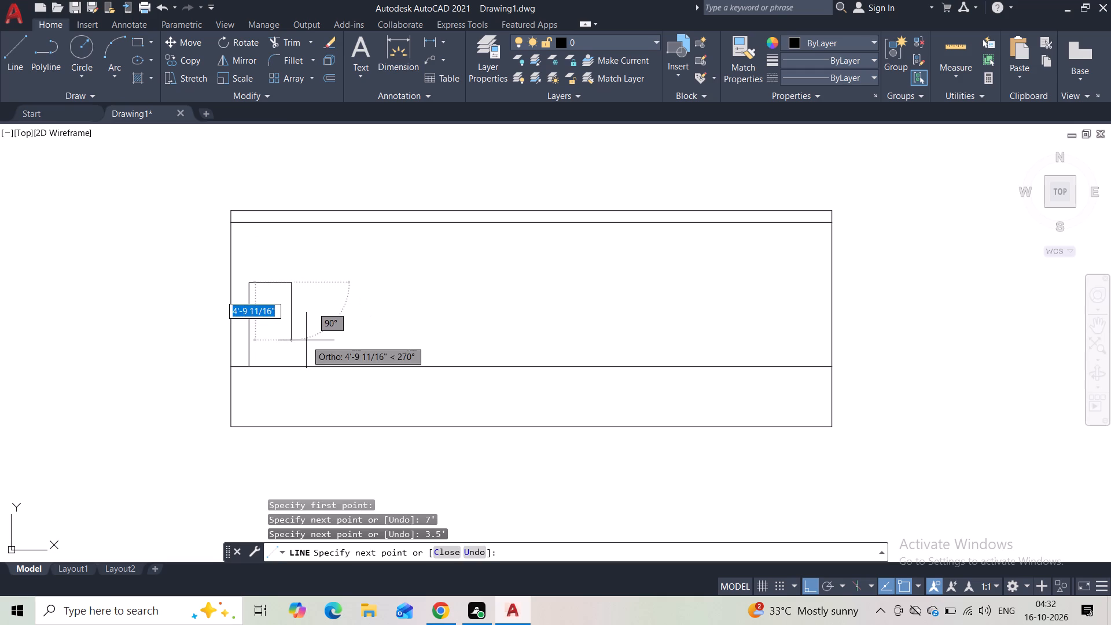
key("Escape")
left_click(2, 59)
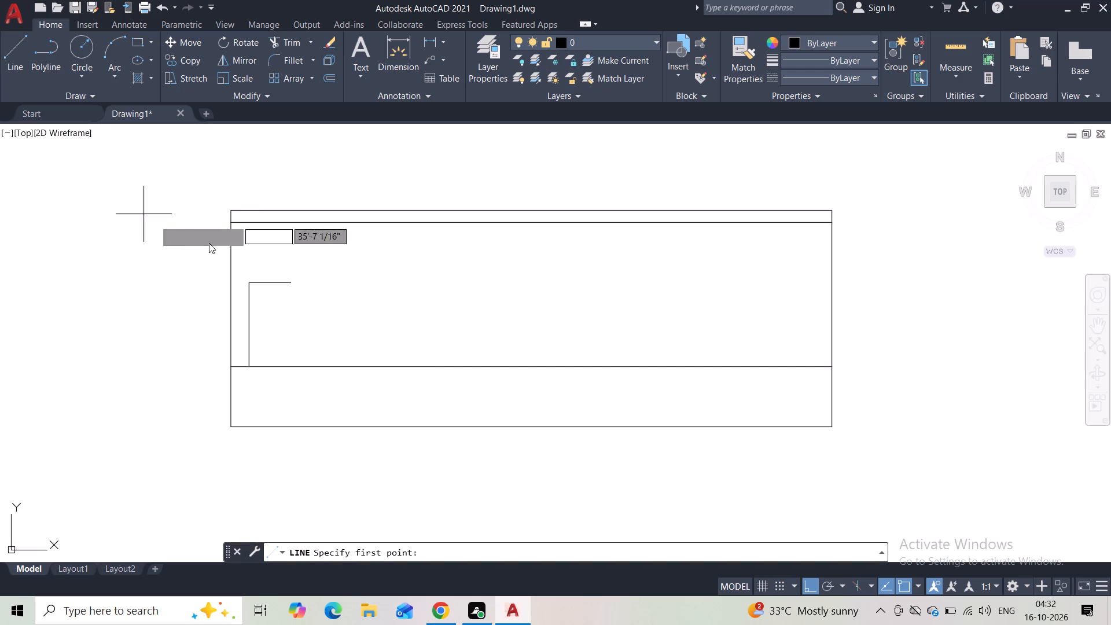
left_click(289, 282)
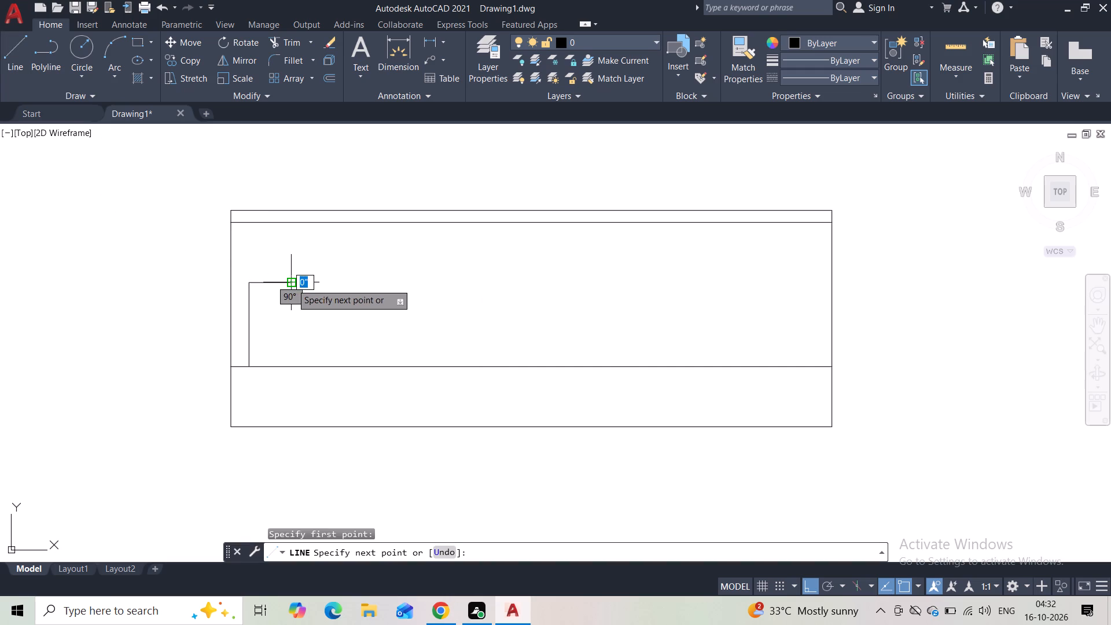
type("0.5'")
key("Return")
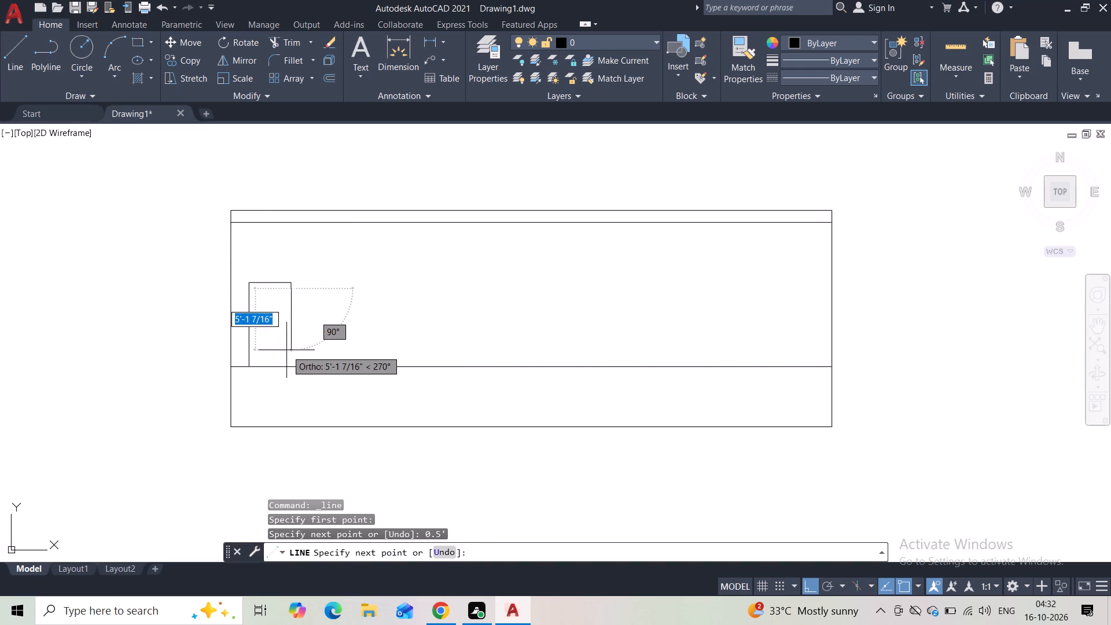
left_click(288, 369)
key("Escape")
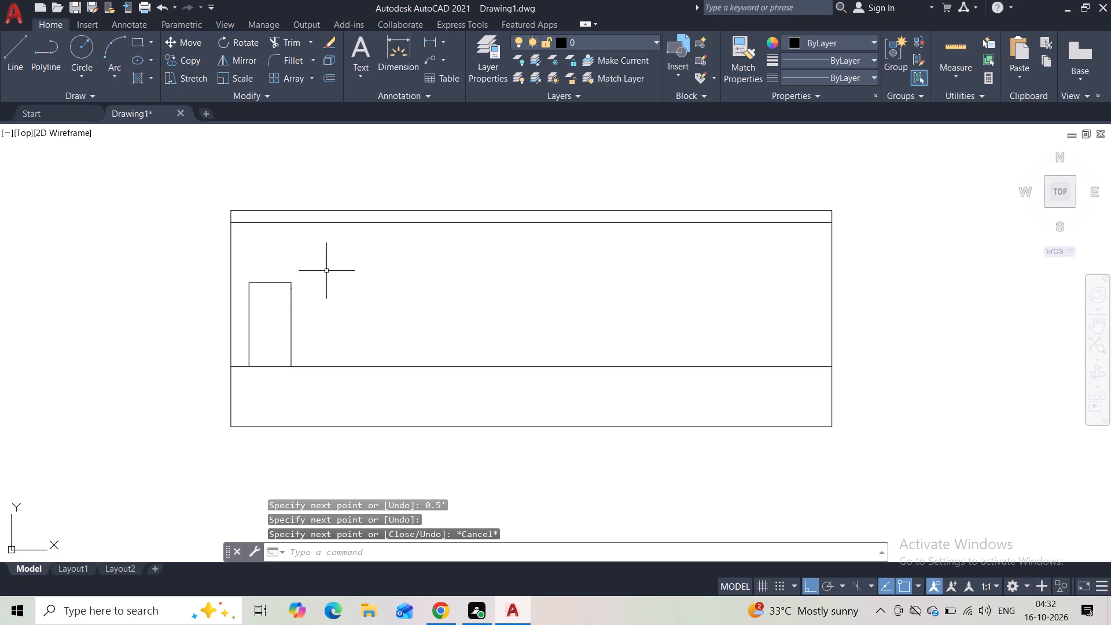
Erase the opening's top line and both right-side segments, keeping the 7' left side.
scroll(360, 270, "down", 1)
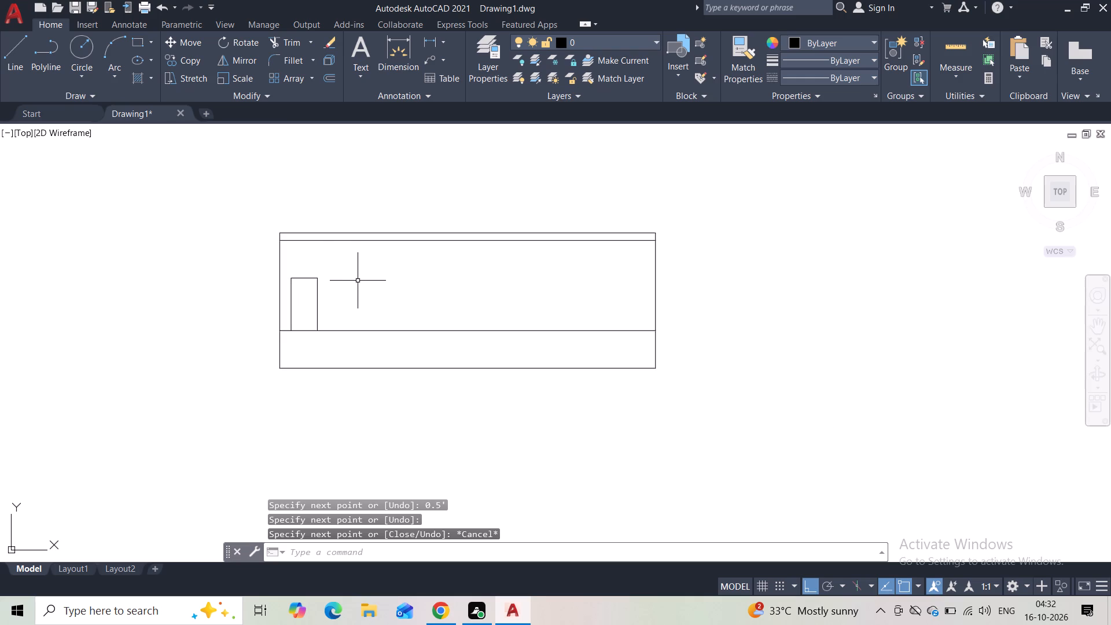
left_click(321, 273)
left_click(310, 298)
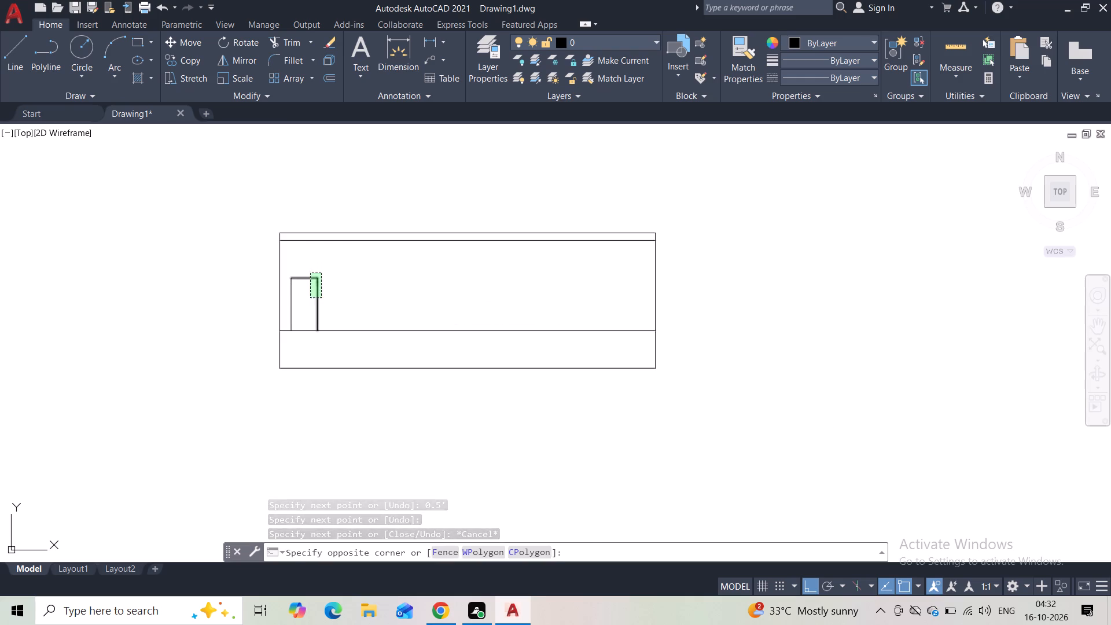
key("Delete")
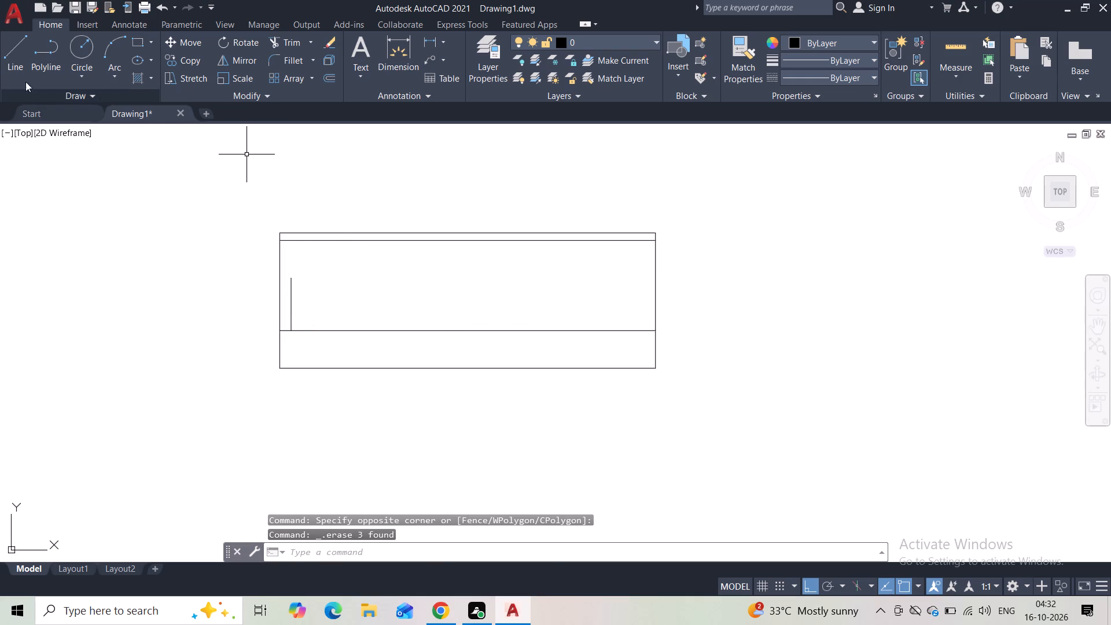
Draw a 6' top line rightward from the 7' line's upper end and the right side down to the section's bottom line.
left_click(15, 69)
left_click(290, 277)
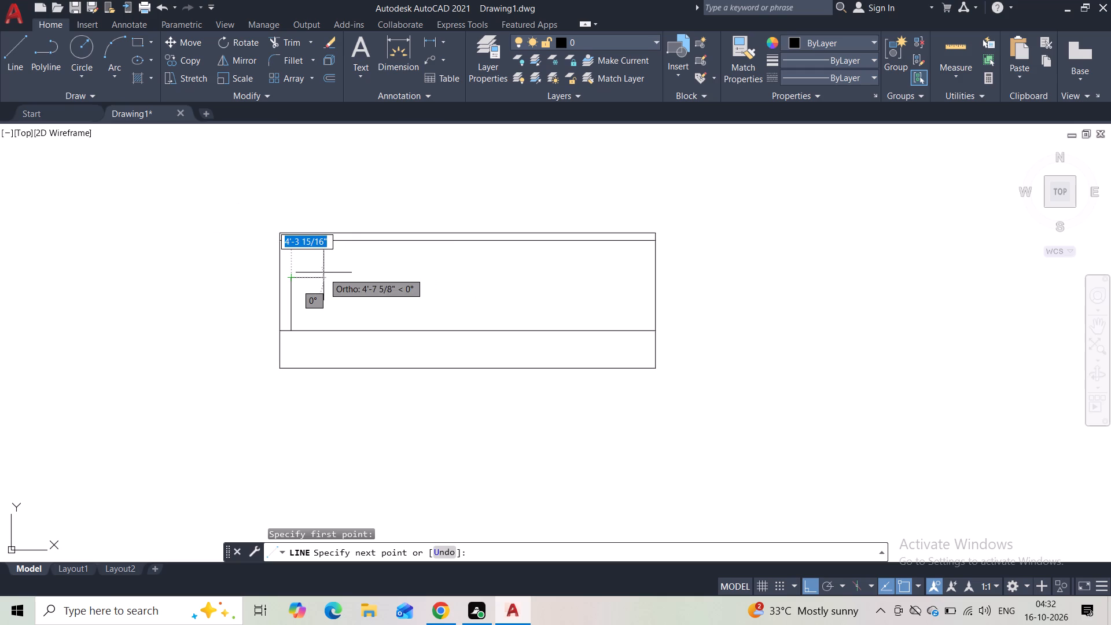
key("5")
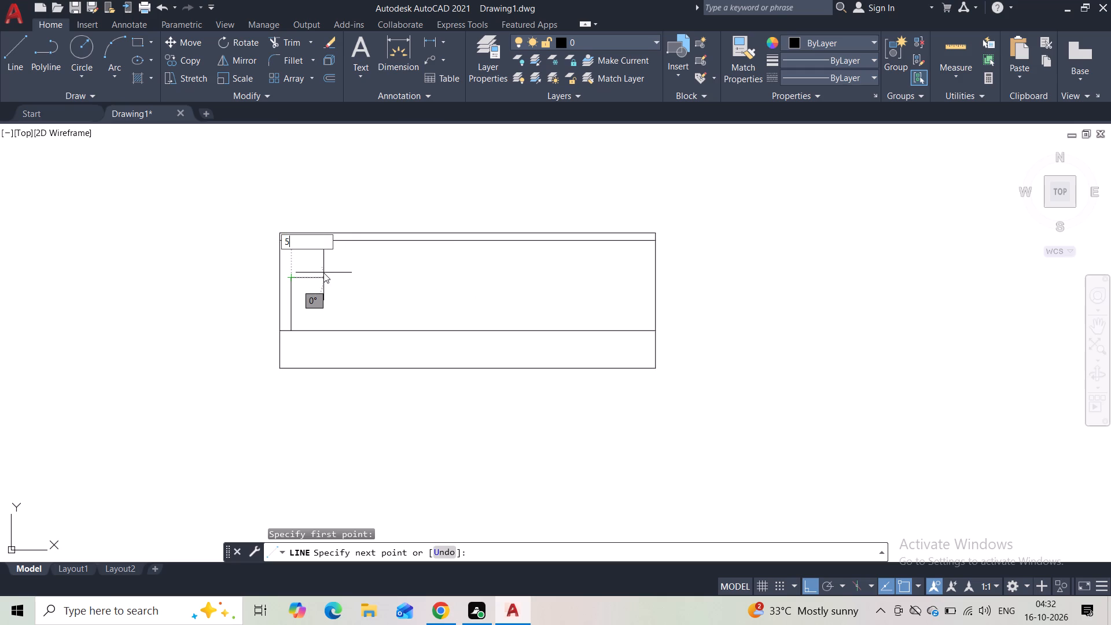
key("BackSpace")
key("6")
key("apostrophe")
key("Return")
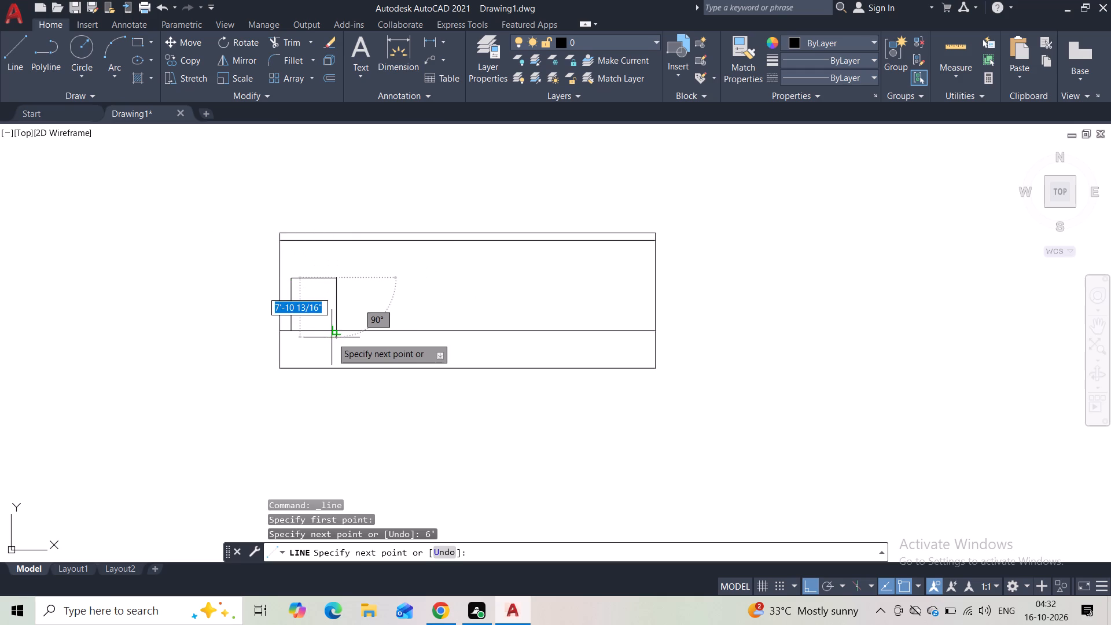
left_click(337, 331)
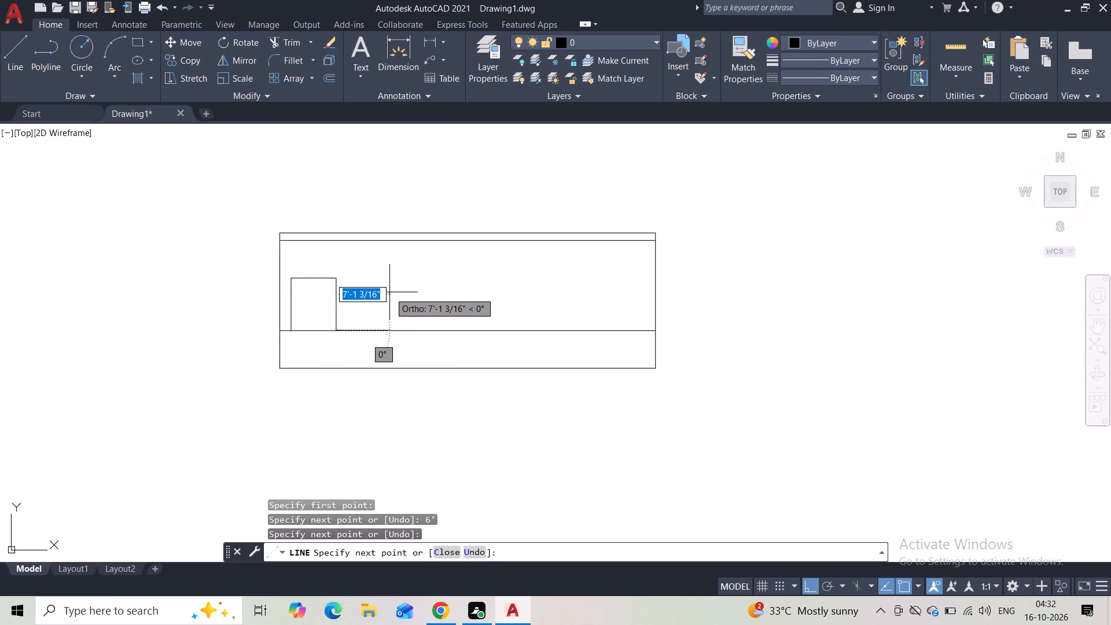
key("Escape")
Draw a horizontal line from the opening's upper-left corner to the figure's left edge.
scroll(340, 281, "up", 1)
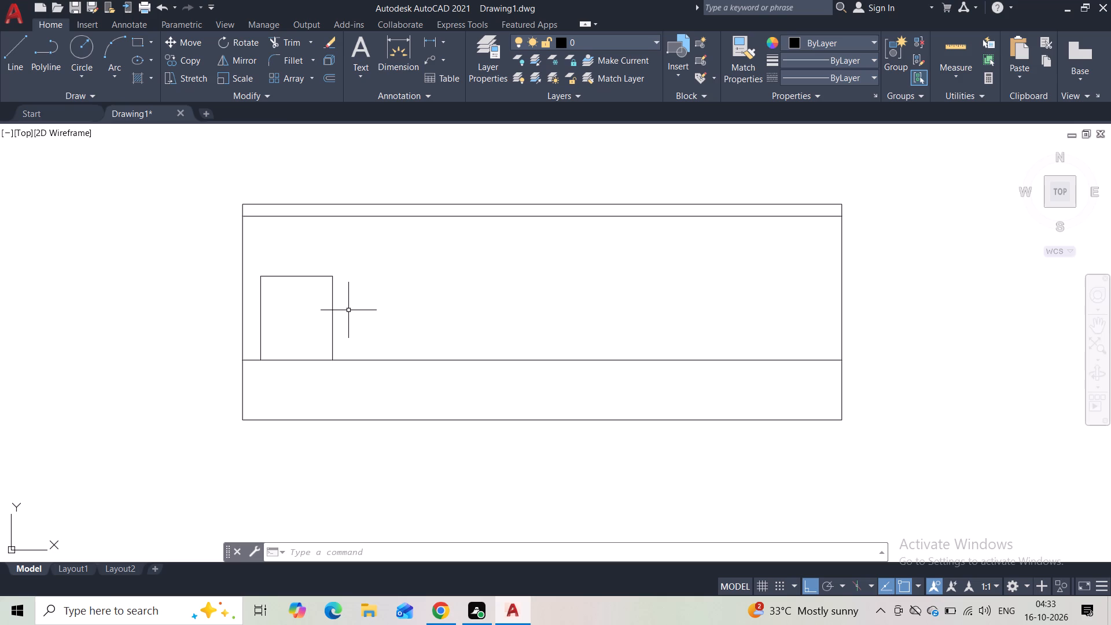
left_click(25, 67)
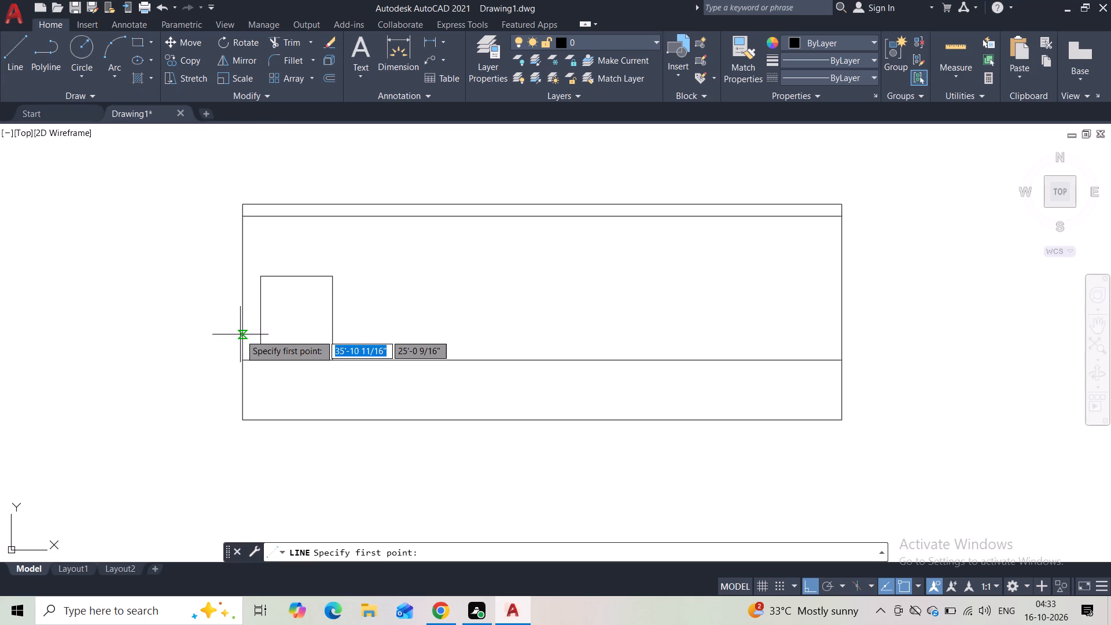
scroll(261, 318, "up", 2)
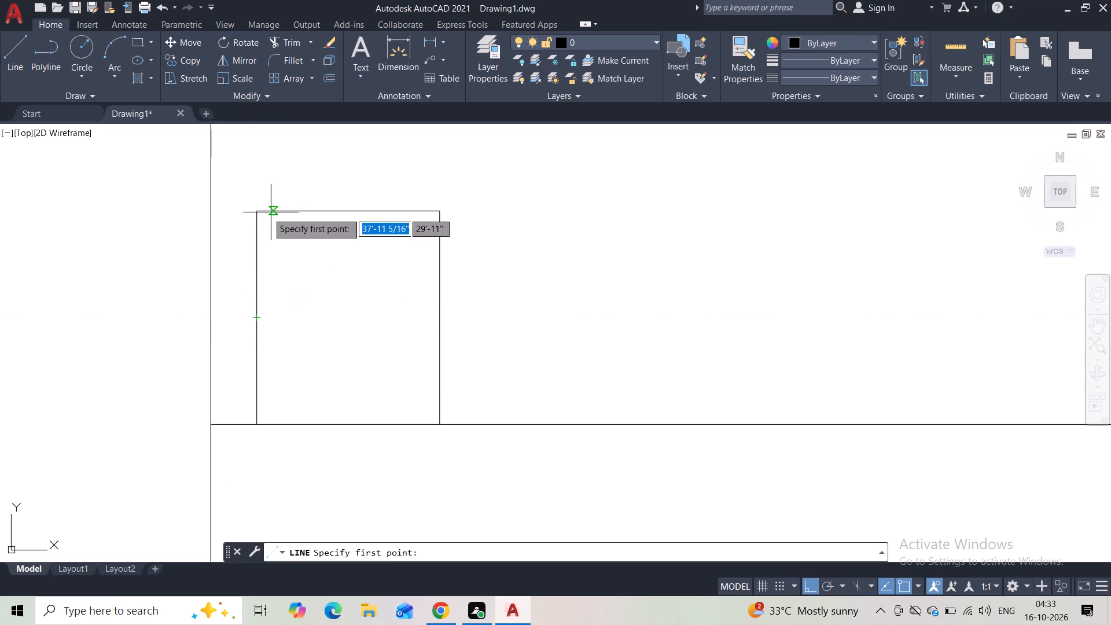
left_click(258, 216)
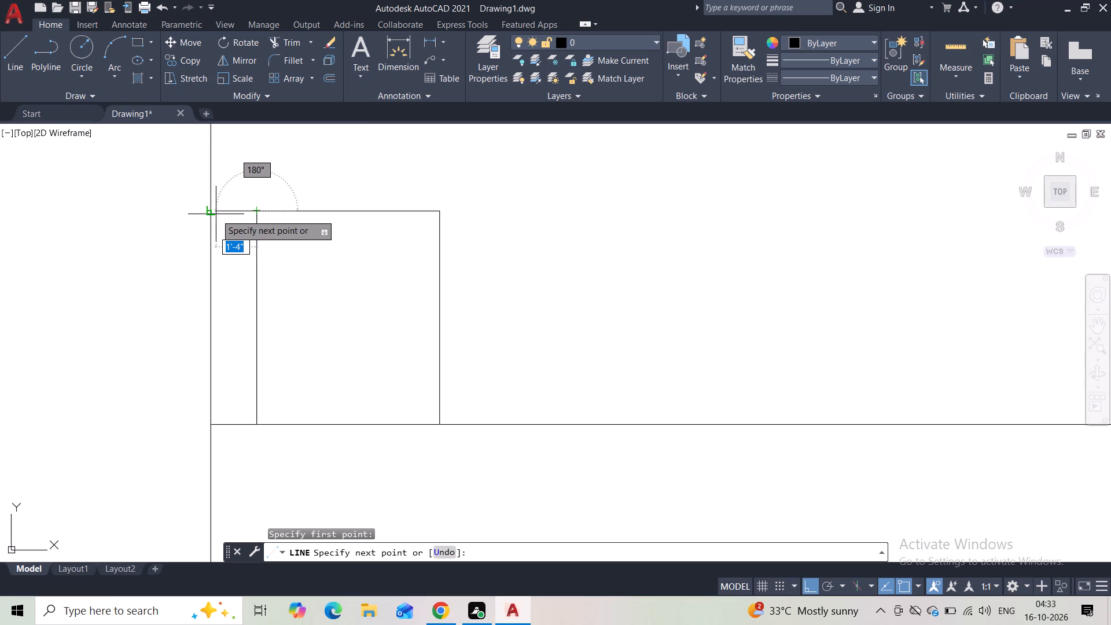
left_click(212, 212)
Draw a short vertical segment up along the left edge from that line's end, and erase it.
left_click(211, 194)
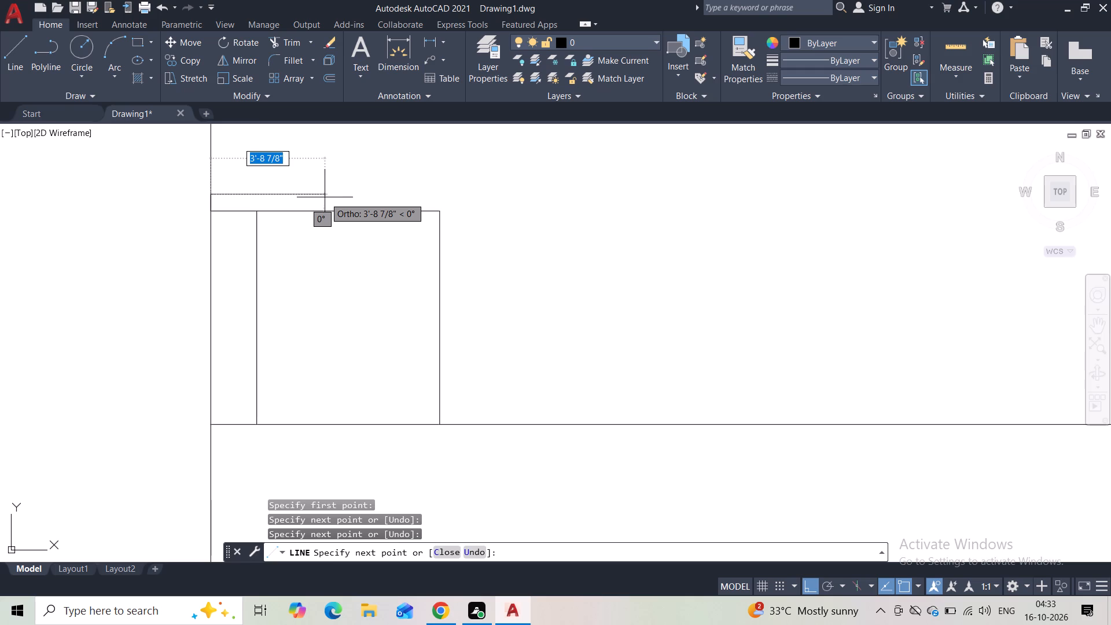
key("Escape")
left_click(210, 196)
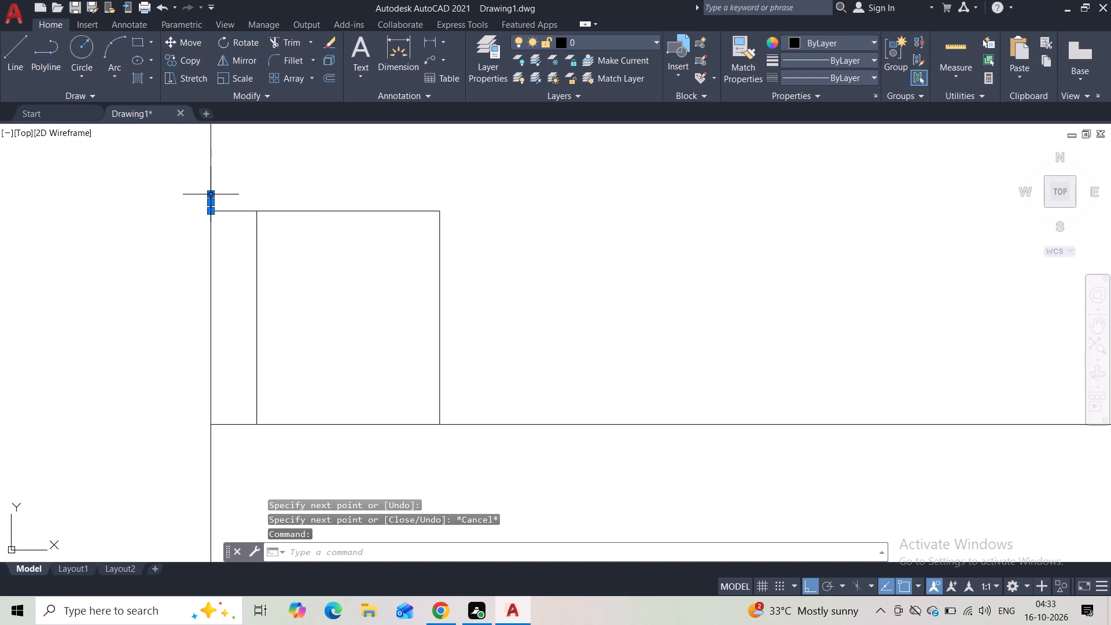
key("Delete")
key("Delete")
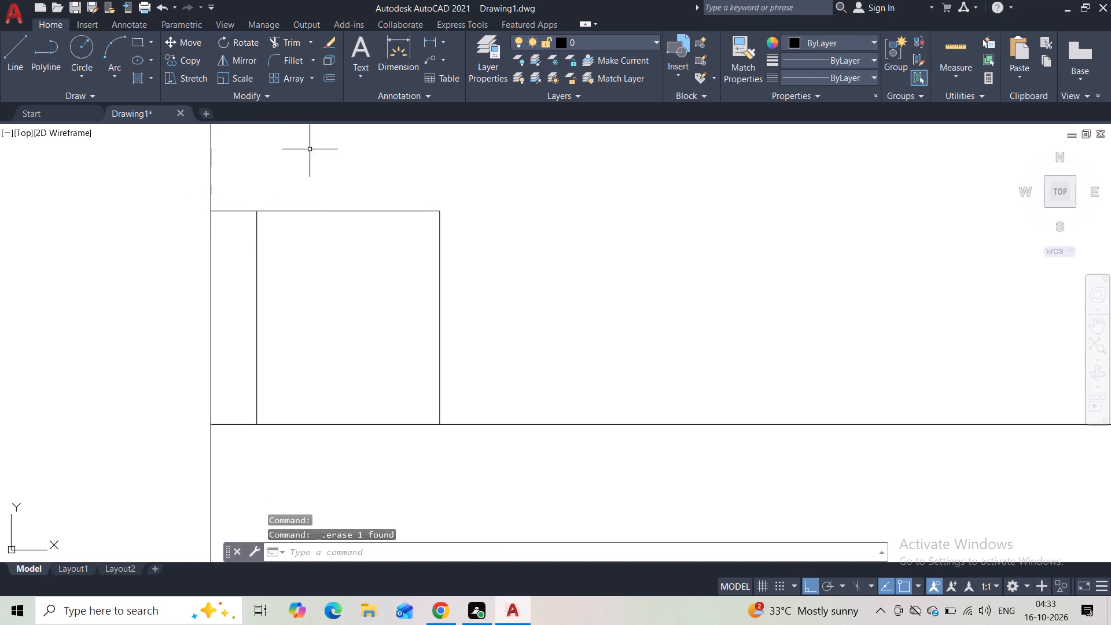
Draw a thin band above the opening: up the left edge, about 9'-2" rightward, down, and back to the opening's upper-right corner.
left_click(27, 64)
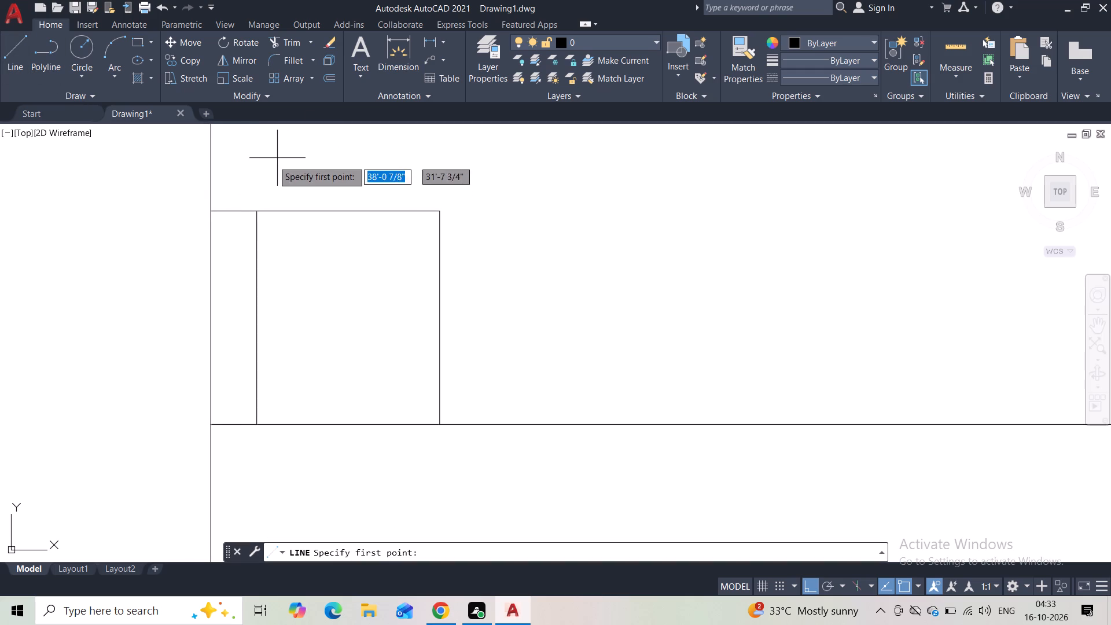
left_click(213, 207)
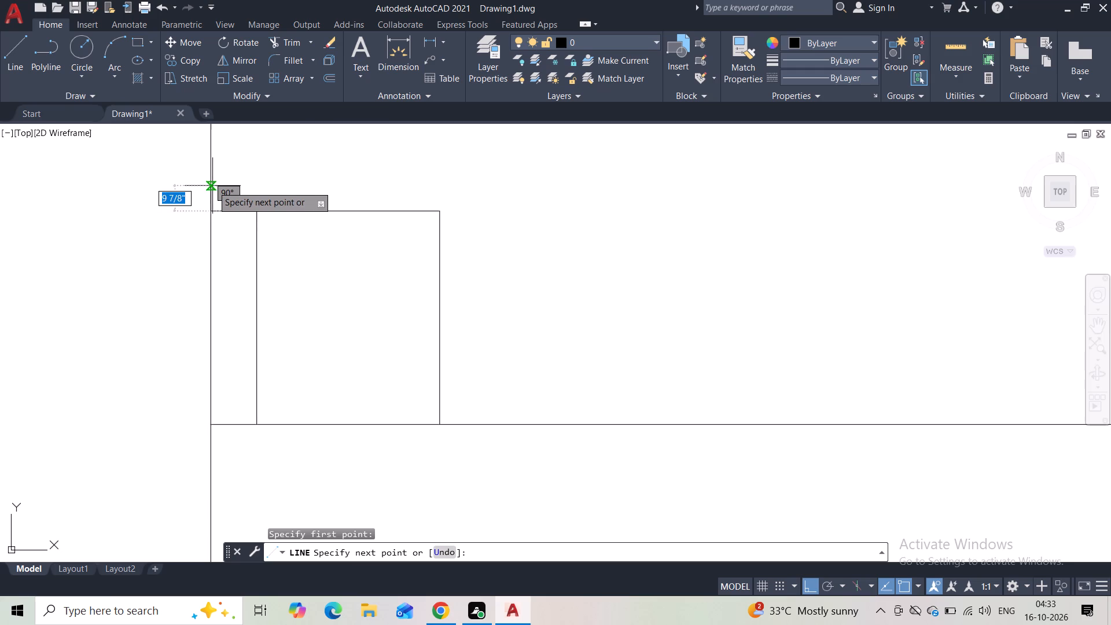
left_click(212, 182)
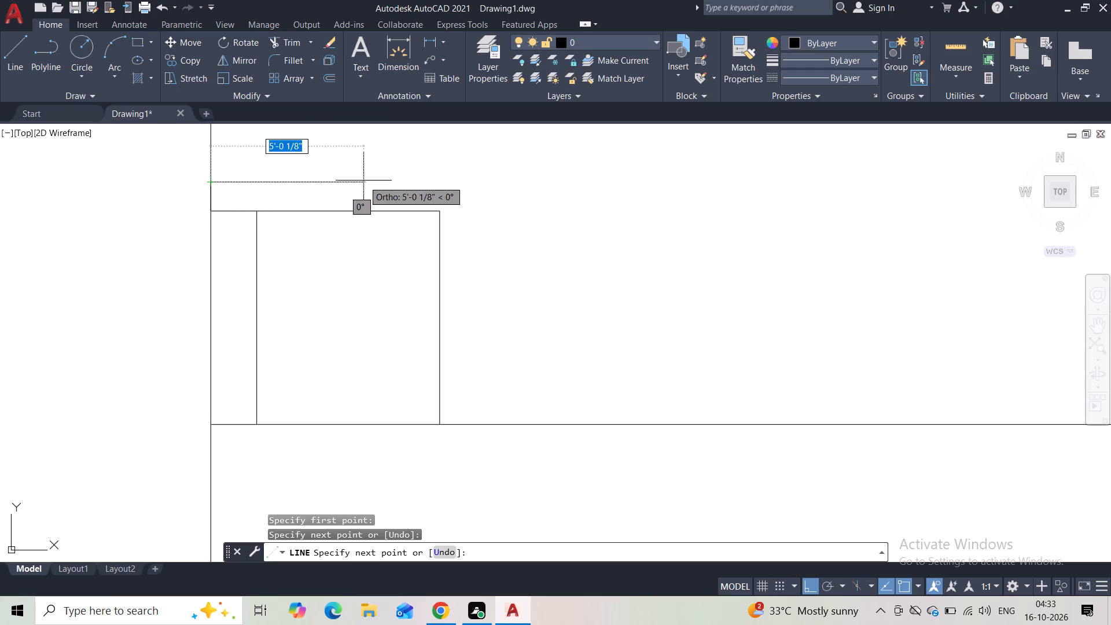
left_click(490, 186)
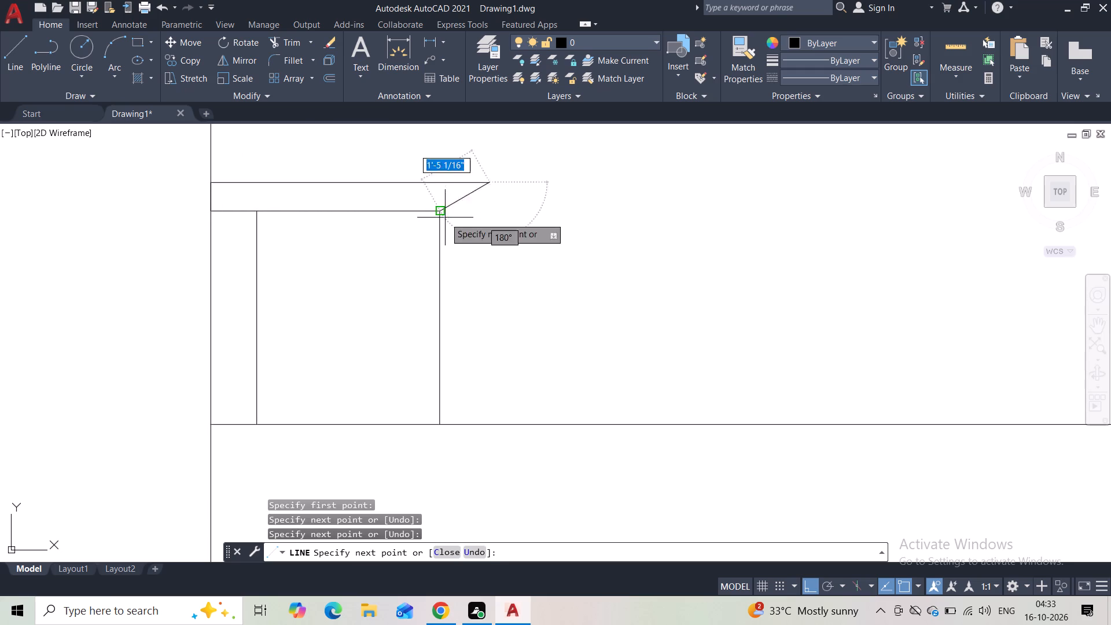
left_click(485, 214)
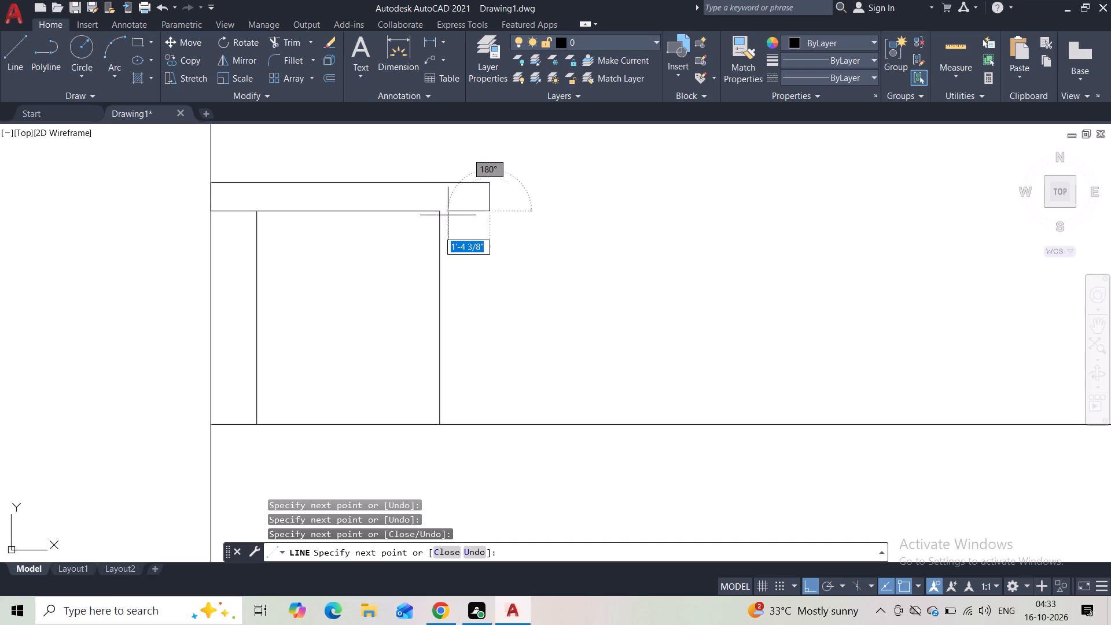
left_click(443, 215)
key("Escape")
key("Escape")
key("Escape")
scroll(508, 259, "down", 1)
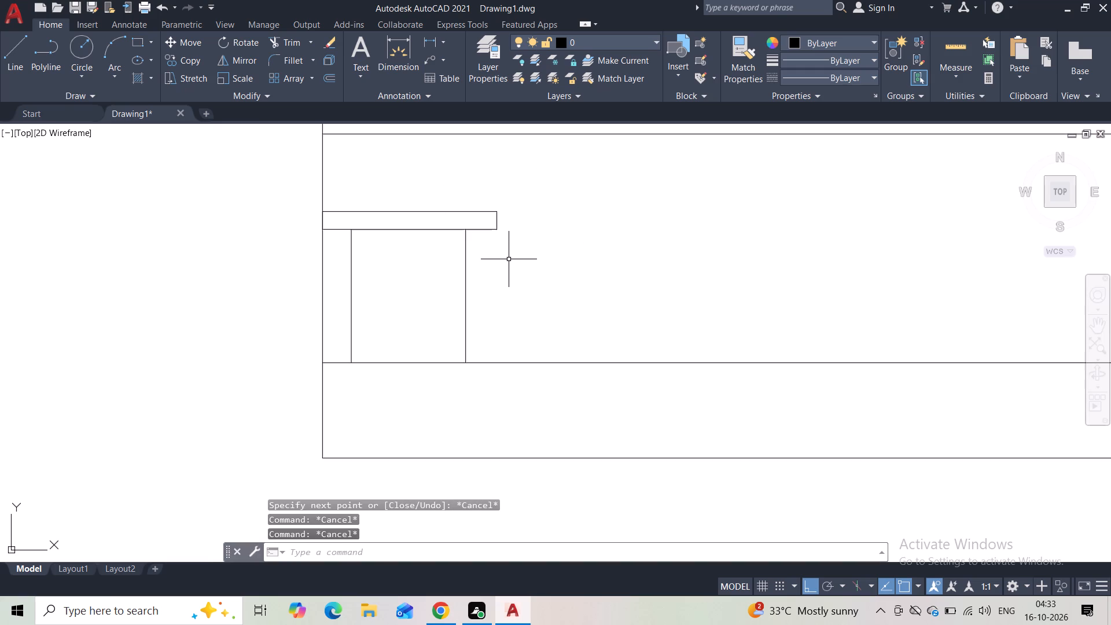
Draw two closely spaced 6' horizontal lines across the opening just above its bottom line, from side to side.
scroll(511, 267, "down", 2)
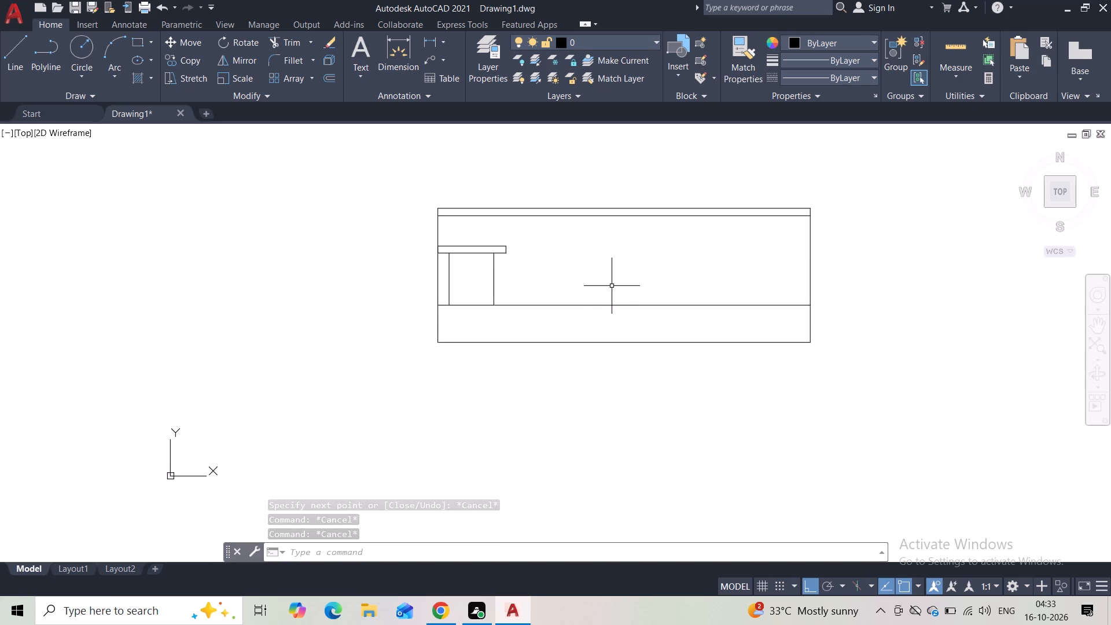
scroll(463, 248, "up", 2)
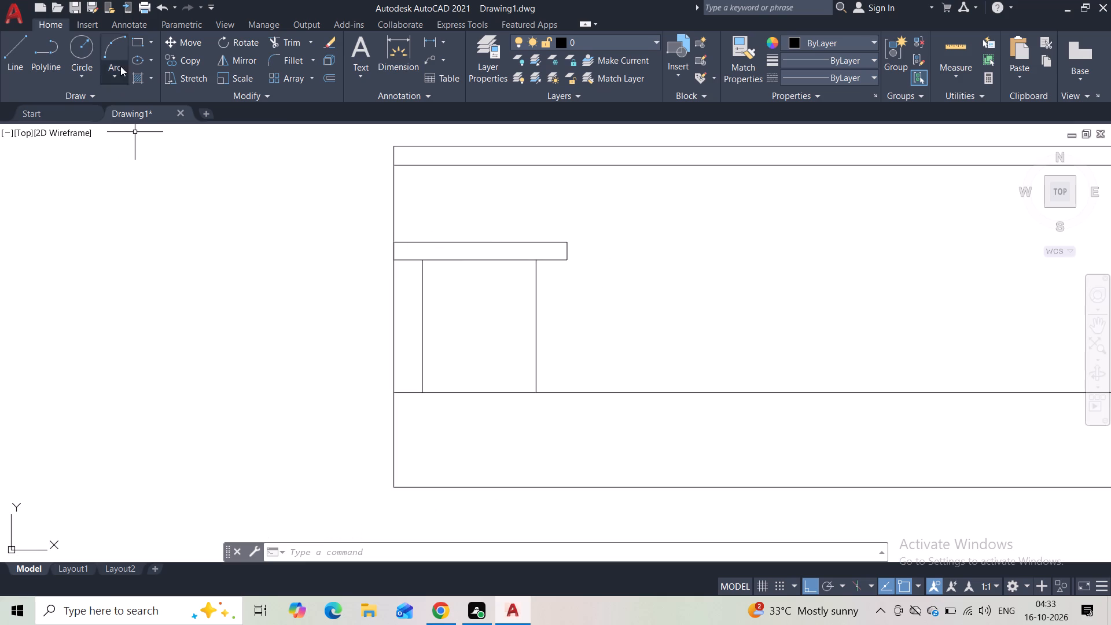
left_click(14, 64)
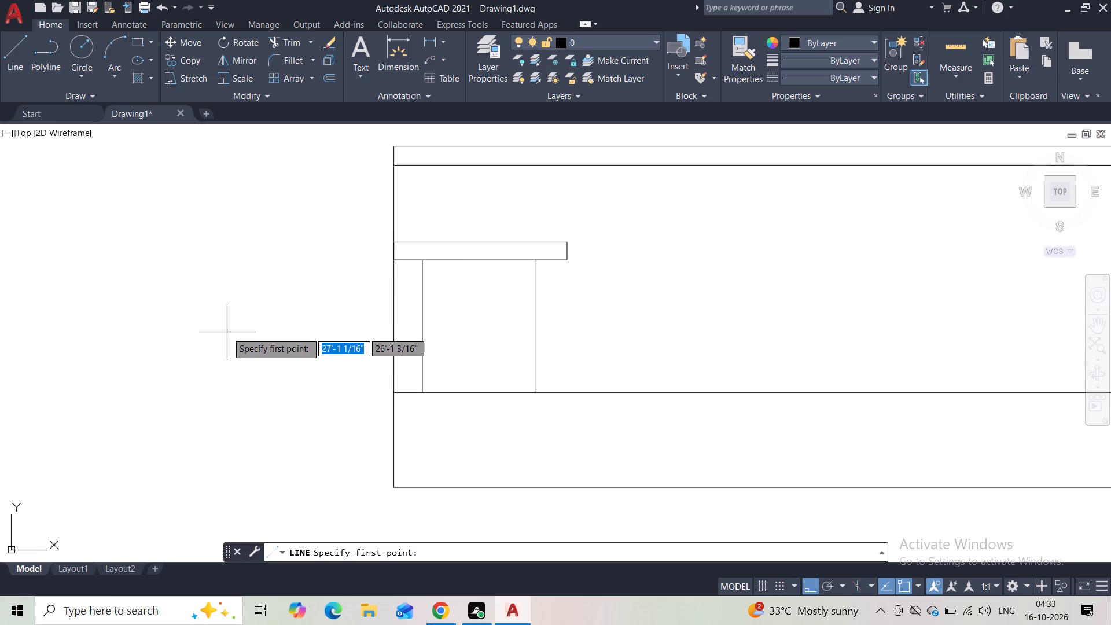
left_click(422, 381)
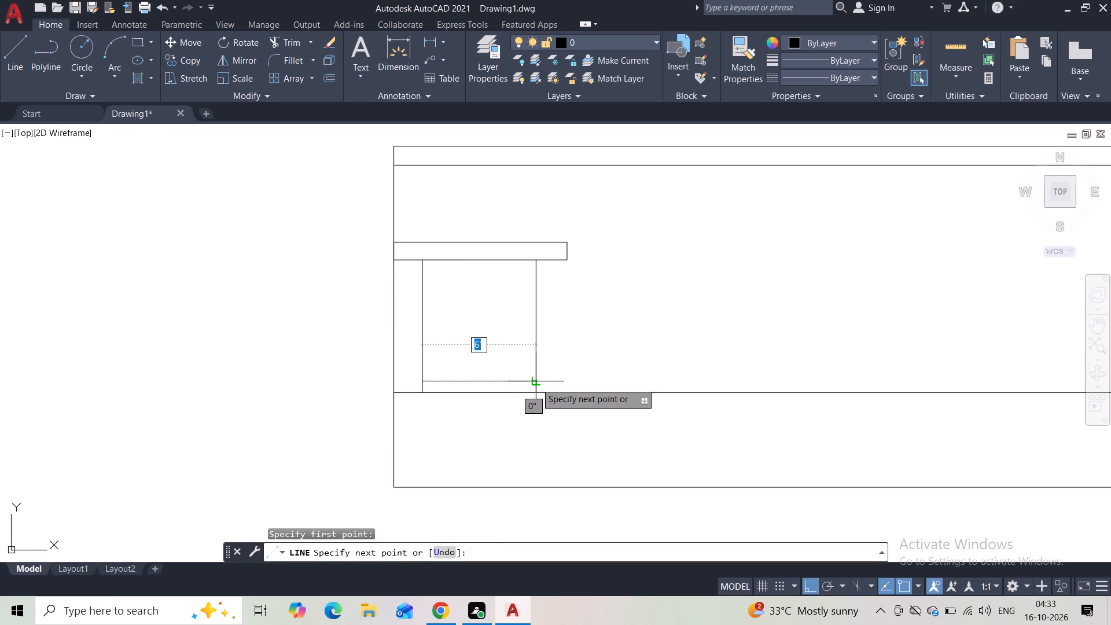
left_click(536, 383)
key("Escape")
scroll(487, 376, "up", 2)
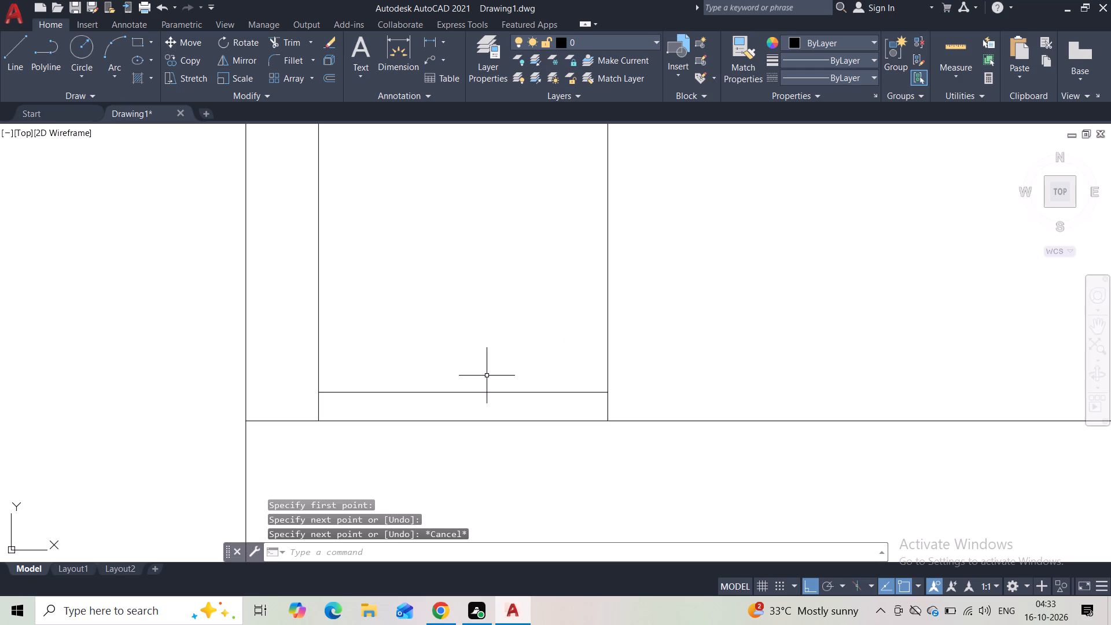
key("space")
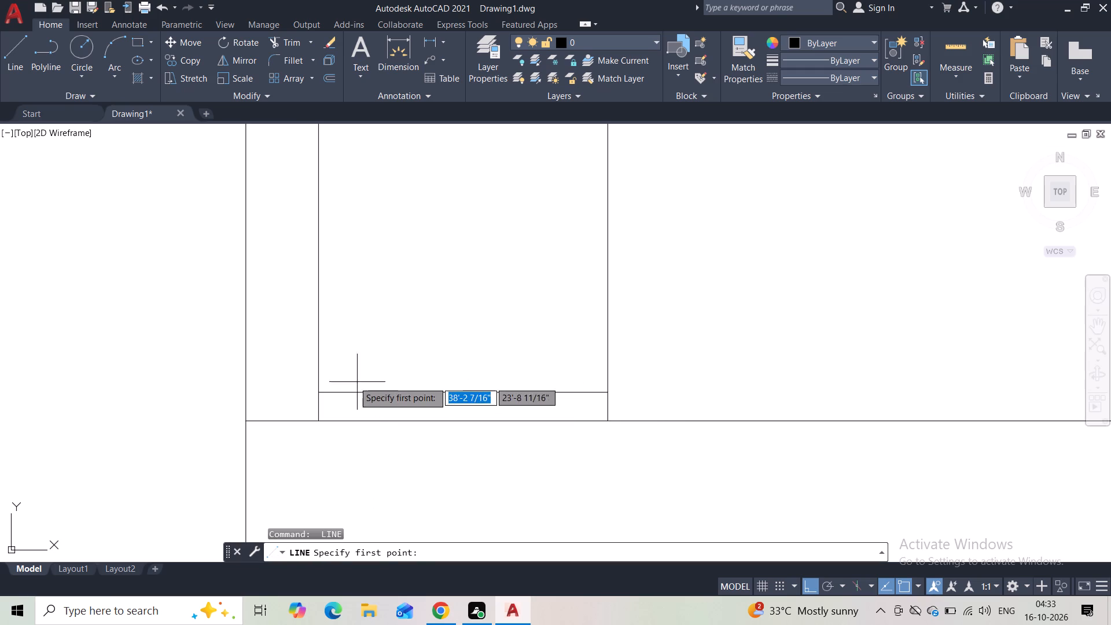
left_click(321, 380)
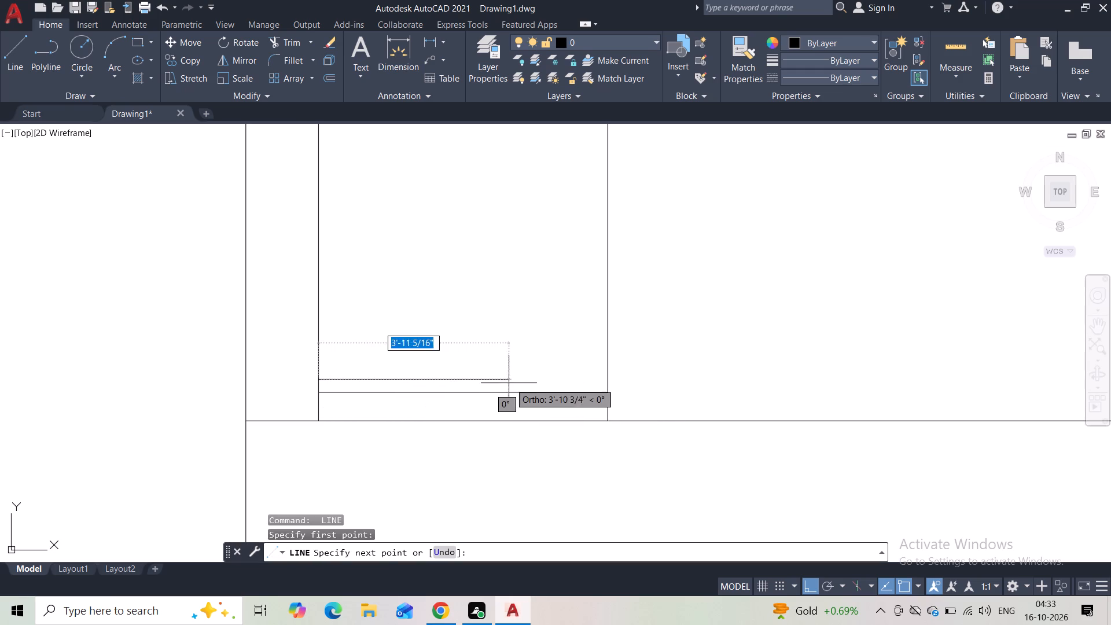
left_click(604, 380)
key("Escape")
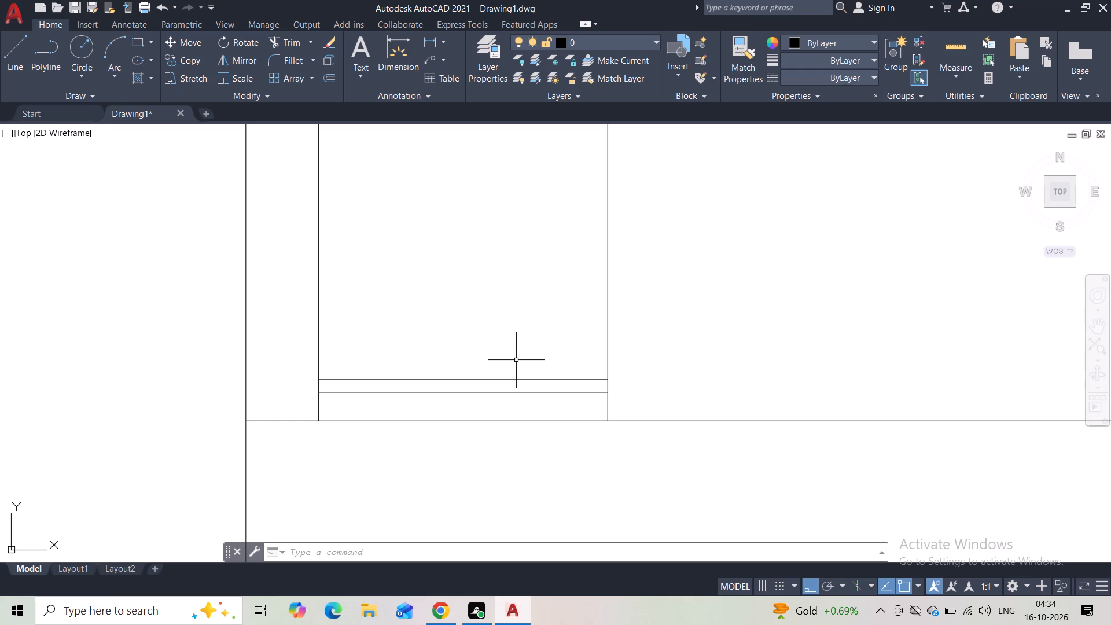
Copy the pair of horizontal lines straight up the opening eight times, from its upper line's left end, stopping just below the overhead band.
scroll(517, 358, "down", 2)
left_click(514, 359)
left_click(496, 376)
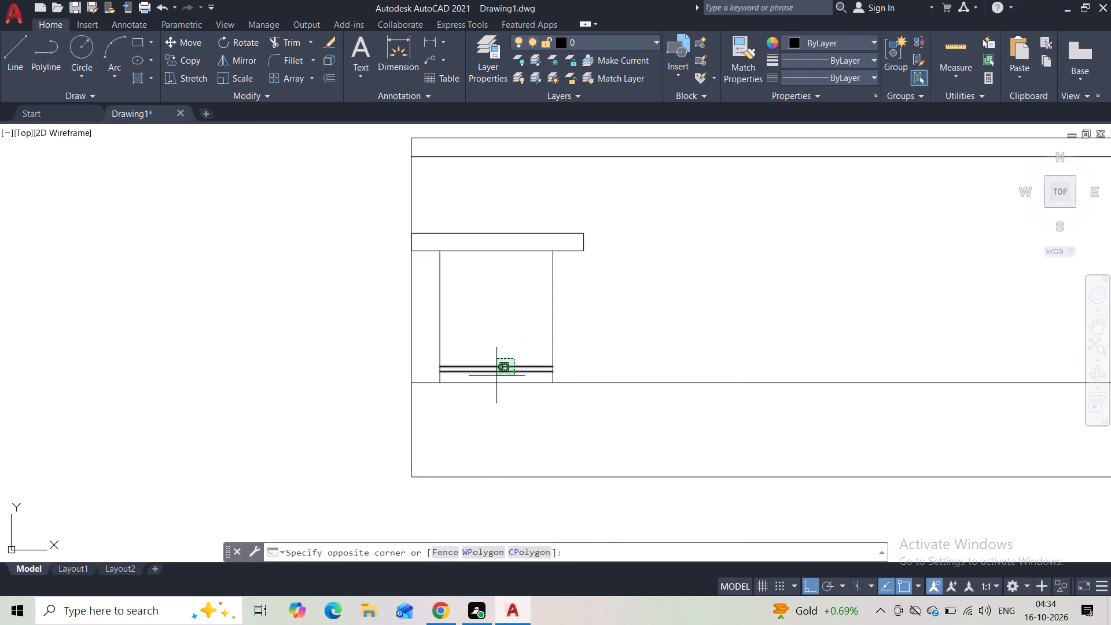
left_click(171, 63)
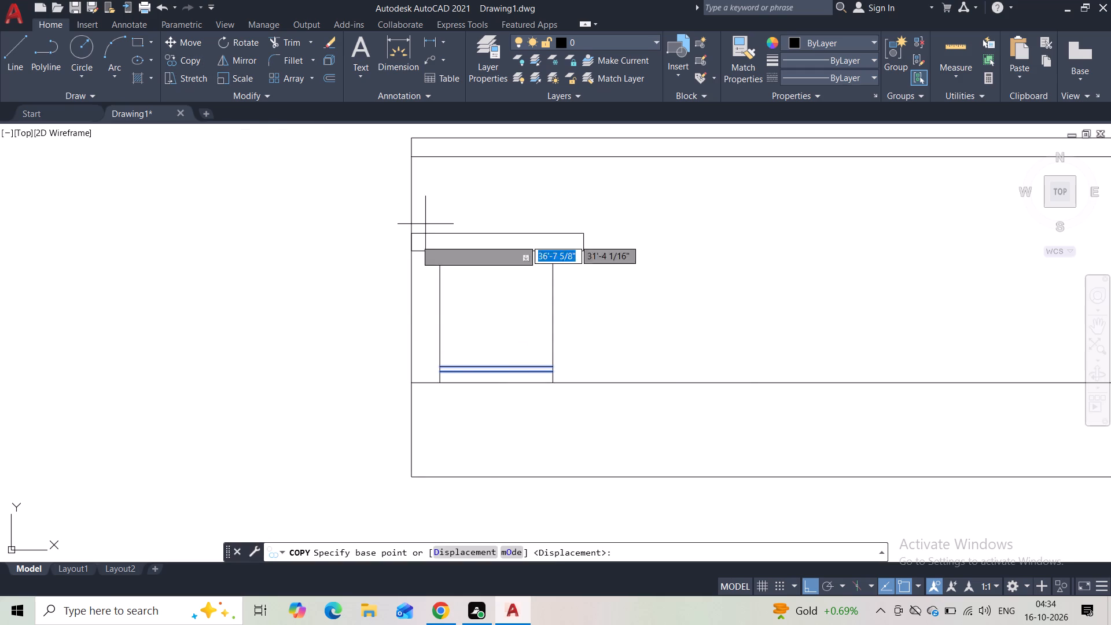
scroll(451, 369, "up", 2)
left_click(413, 361)
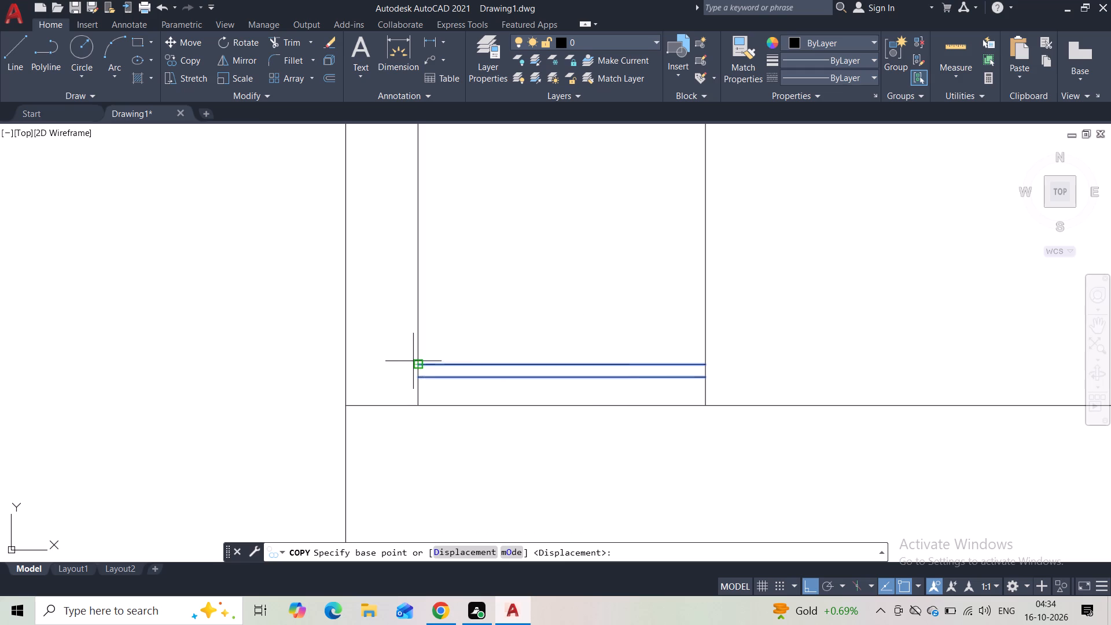
left_click(416, 333)
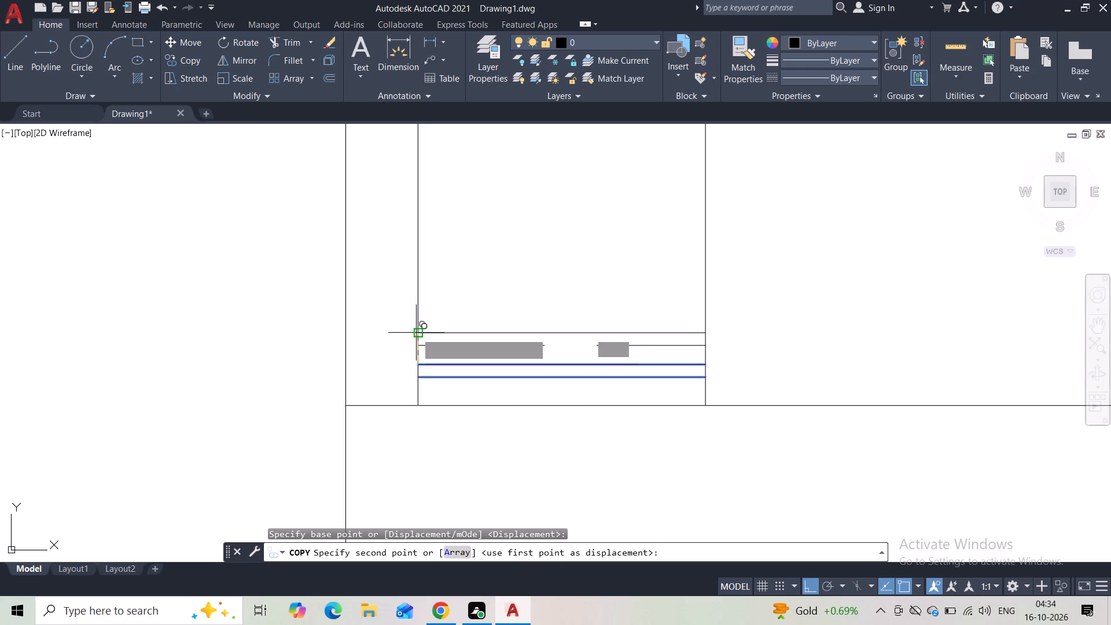
left_click(413, 304)
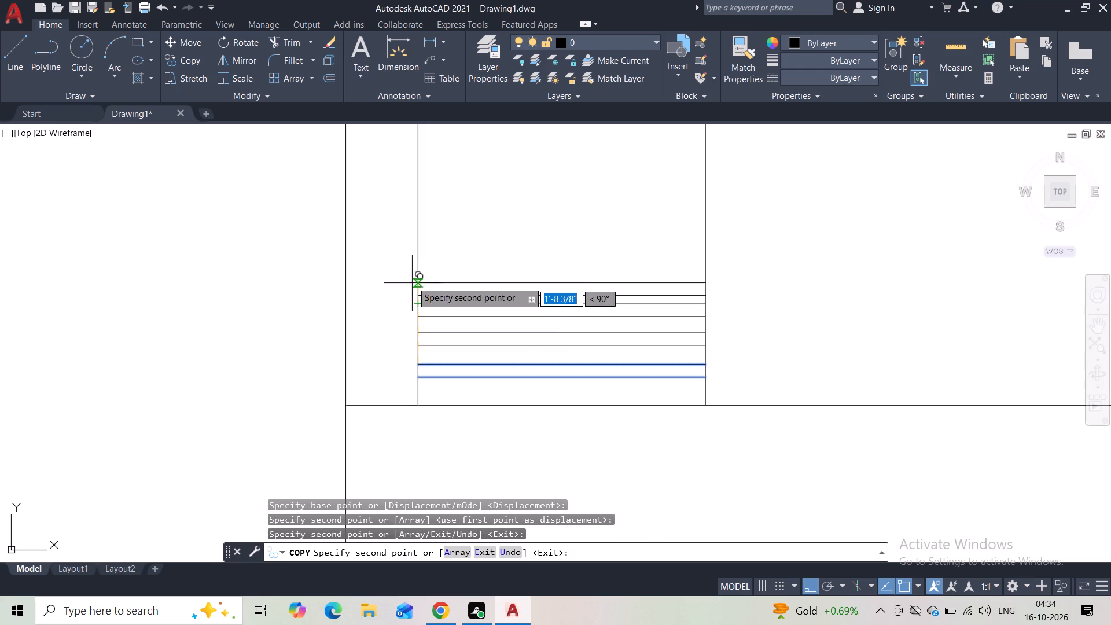
left_click(412, 274)
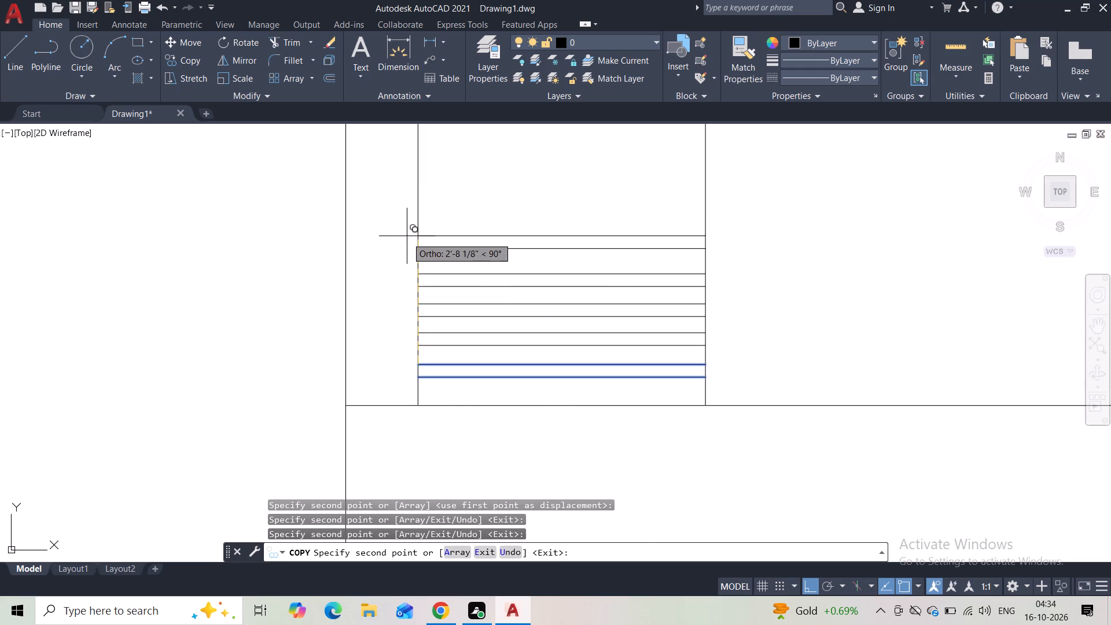
left_click(406, 241)
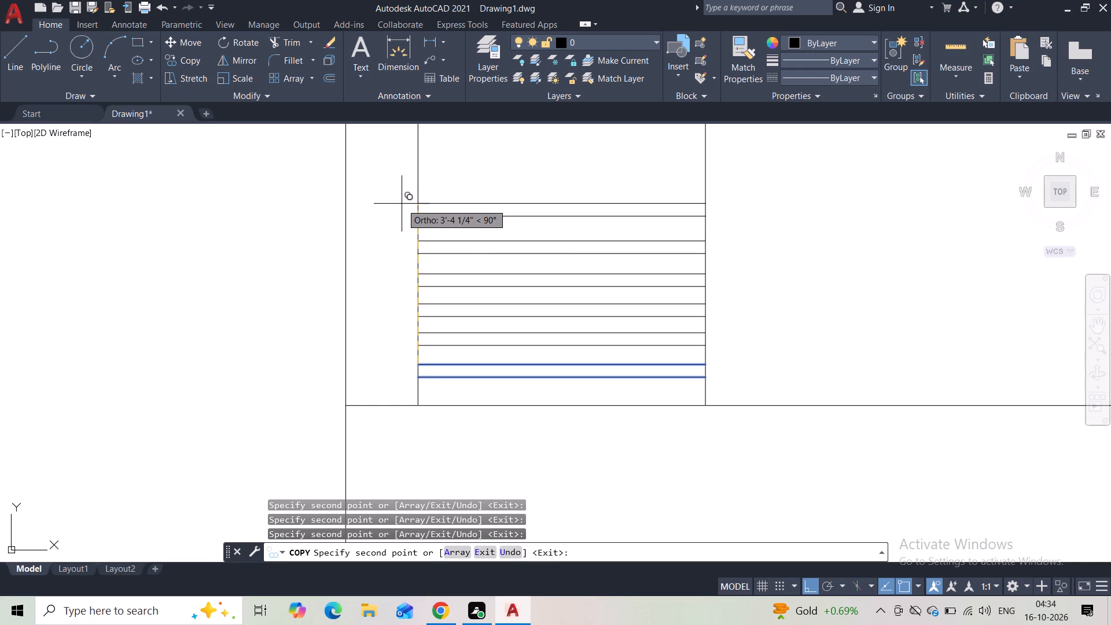
left_click(402, 204)
left_click(402, 164)
middle_click_drag(395, 163, 395, 164)
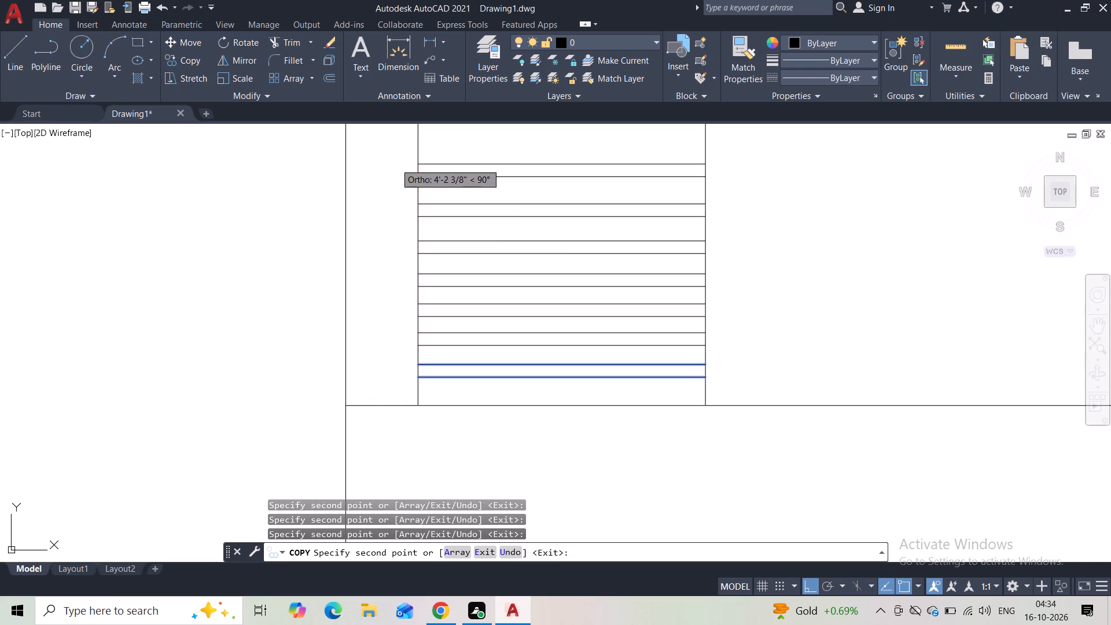
middle_click_drag(395, 164, 387, 309)
left_click(391, 275)
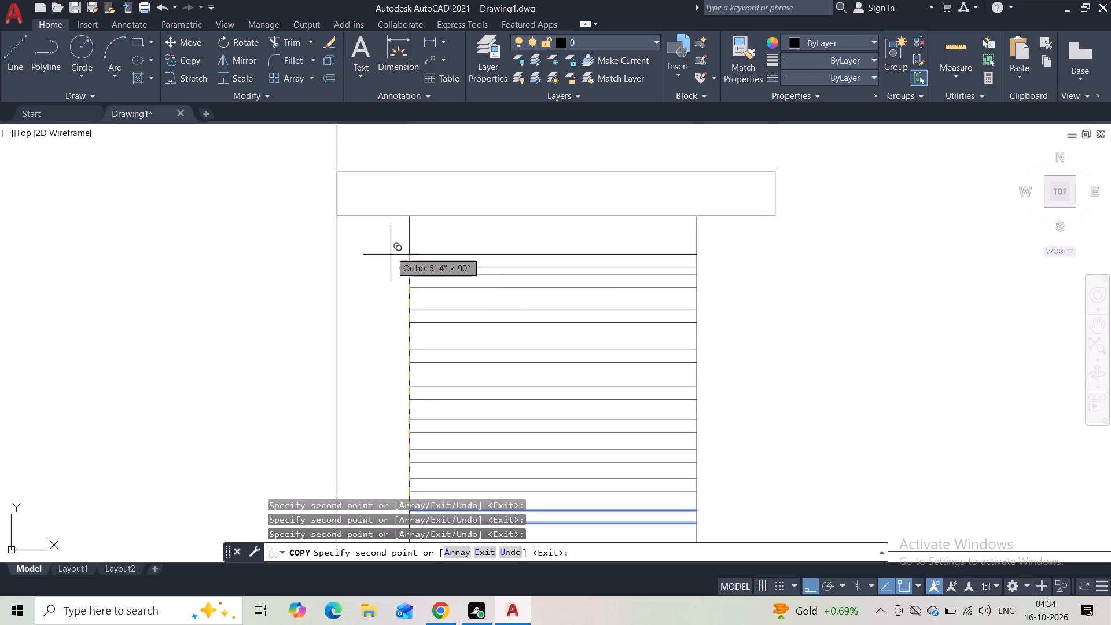
left_click(391, 243)
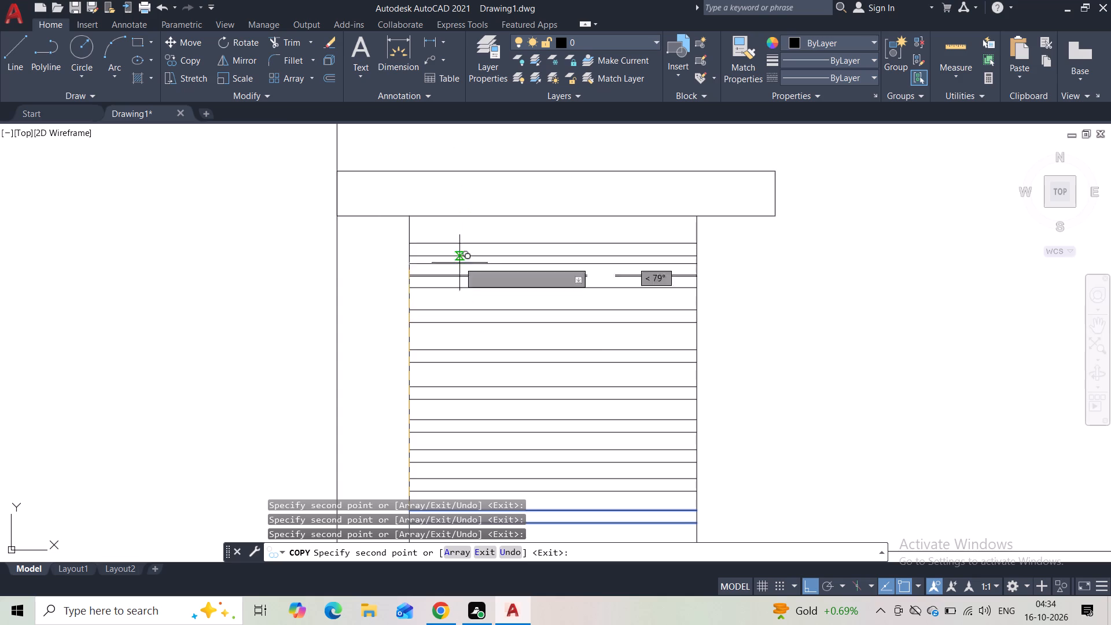
Place two more copies of the line pair inside the overhead band, about 6'-6" and 7'-1" from the original pair.
left_click(443, 197)
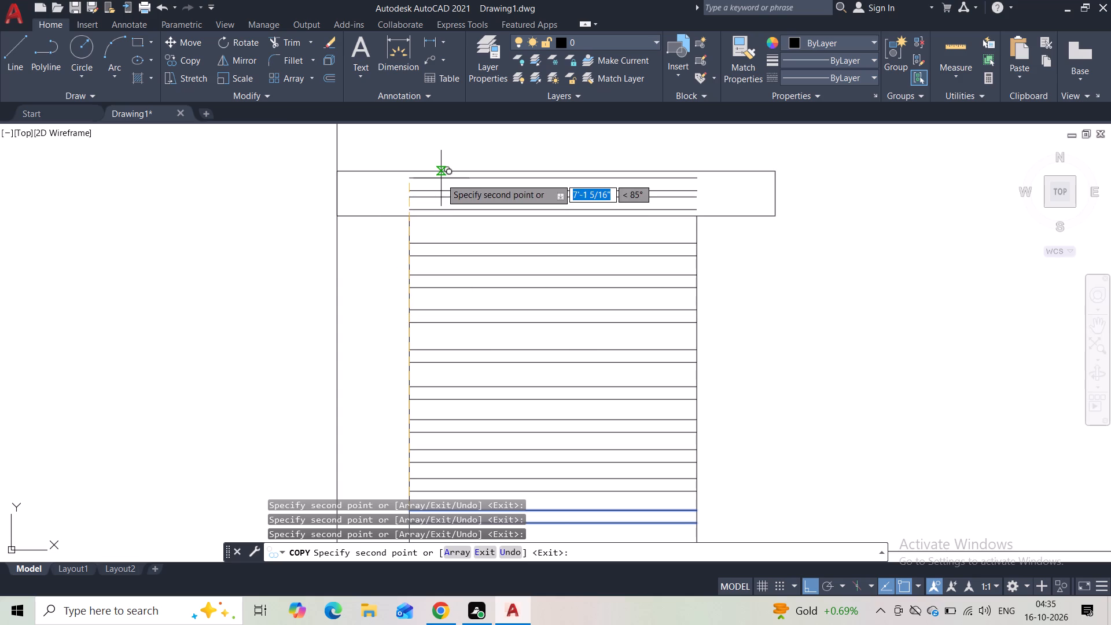
left_click(441, 178)
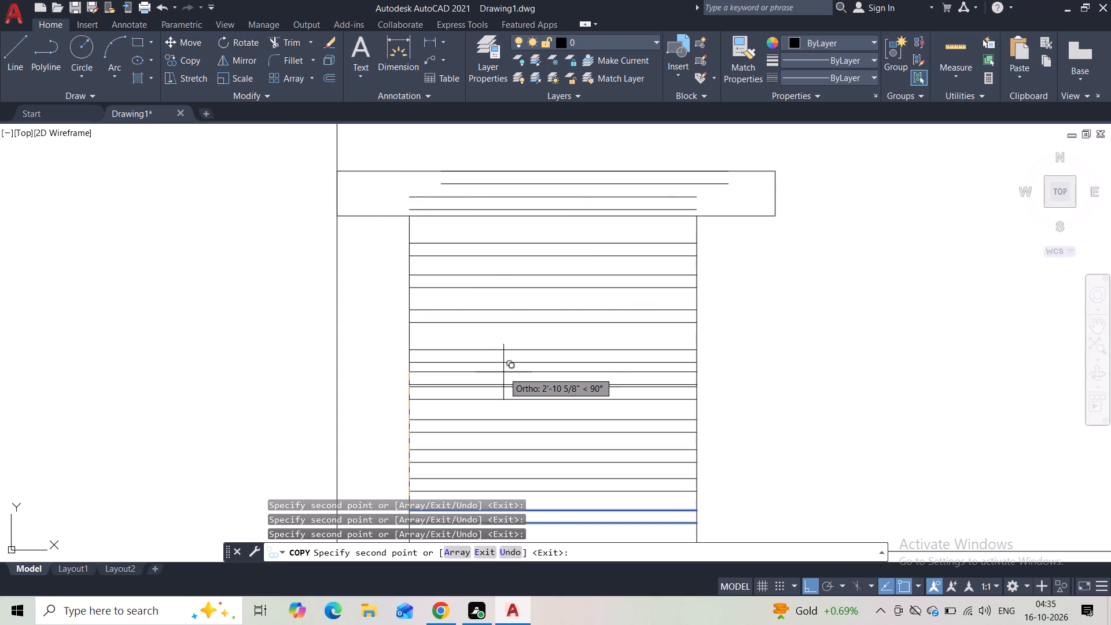
key("Escape")
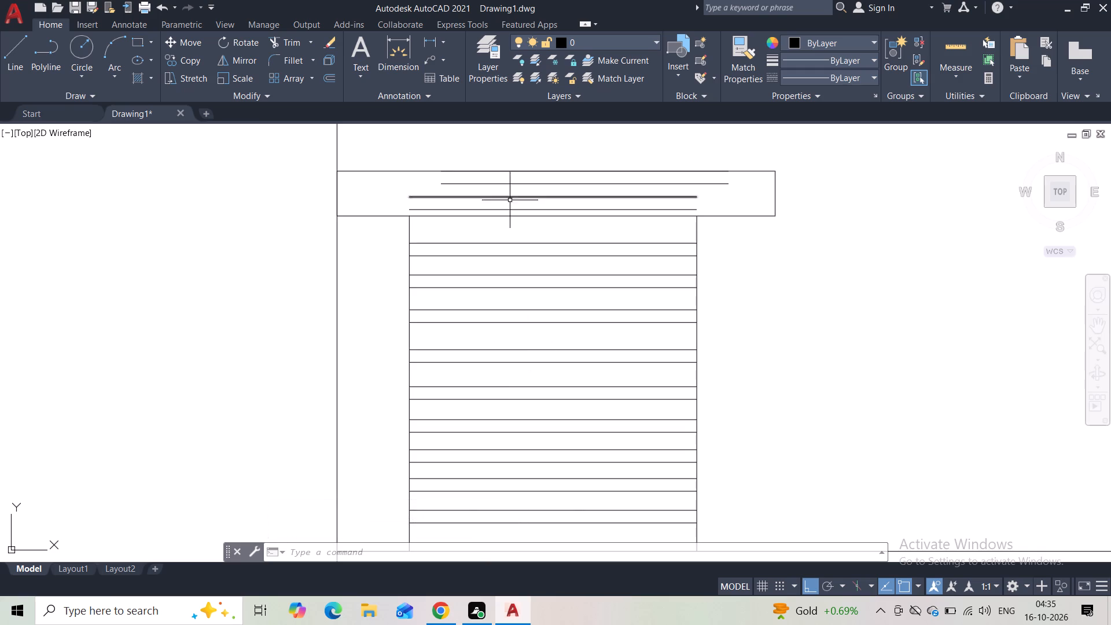
Extend the band's lower two inner lines to its left edge with line segments about 1'-6" long.
left_click(5, 76)
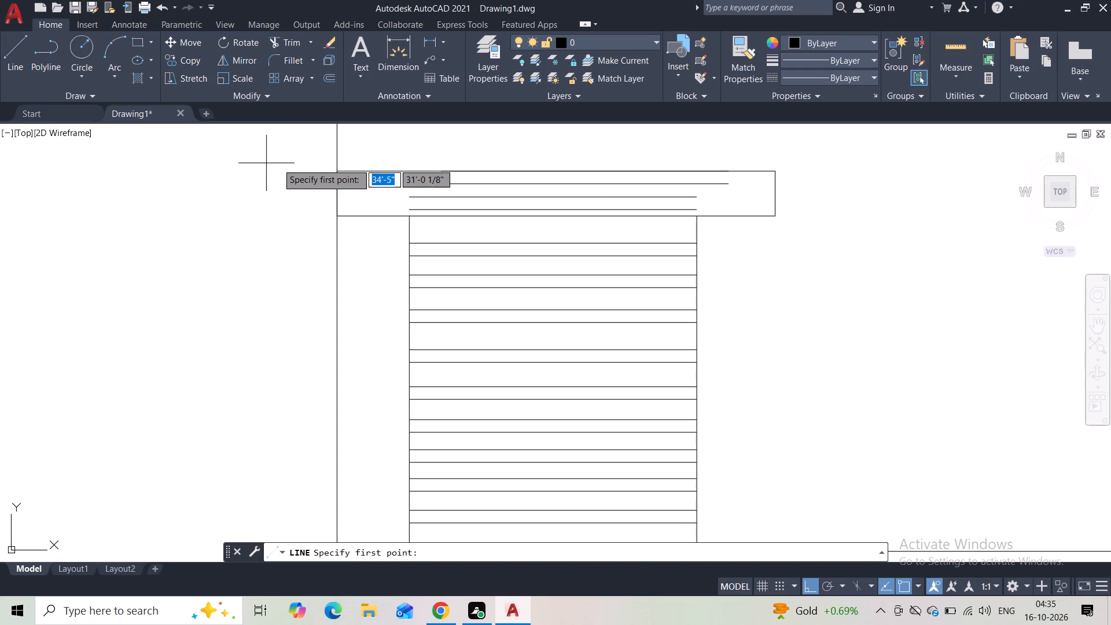
left_click(410, 196)
left_click(337, 199)
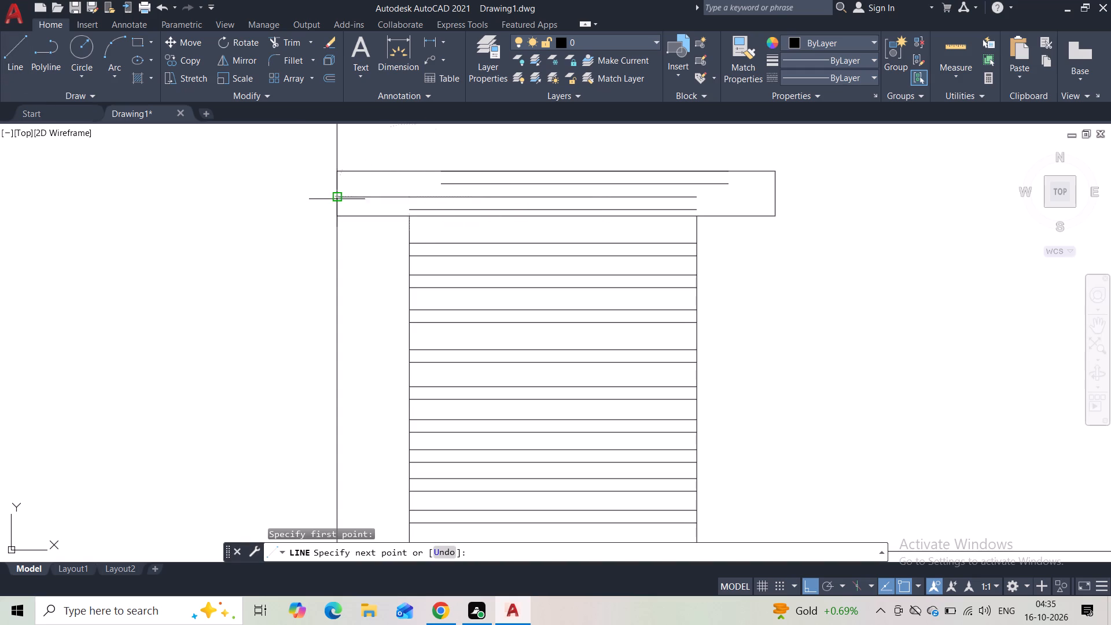
key("Escape")
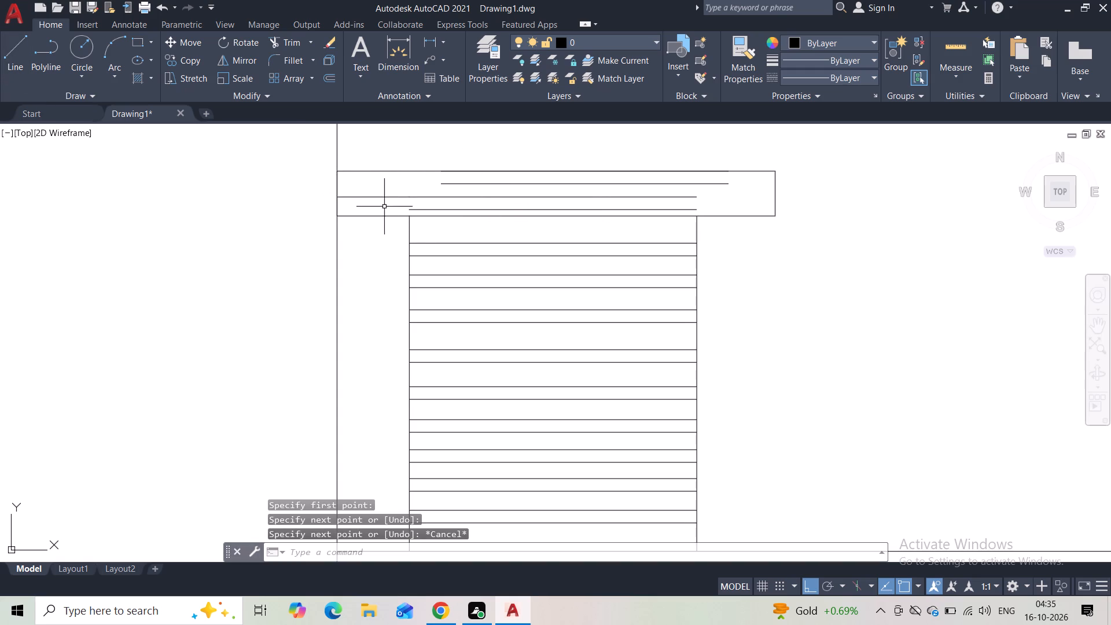
key("v")
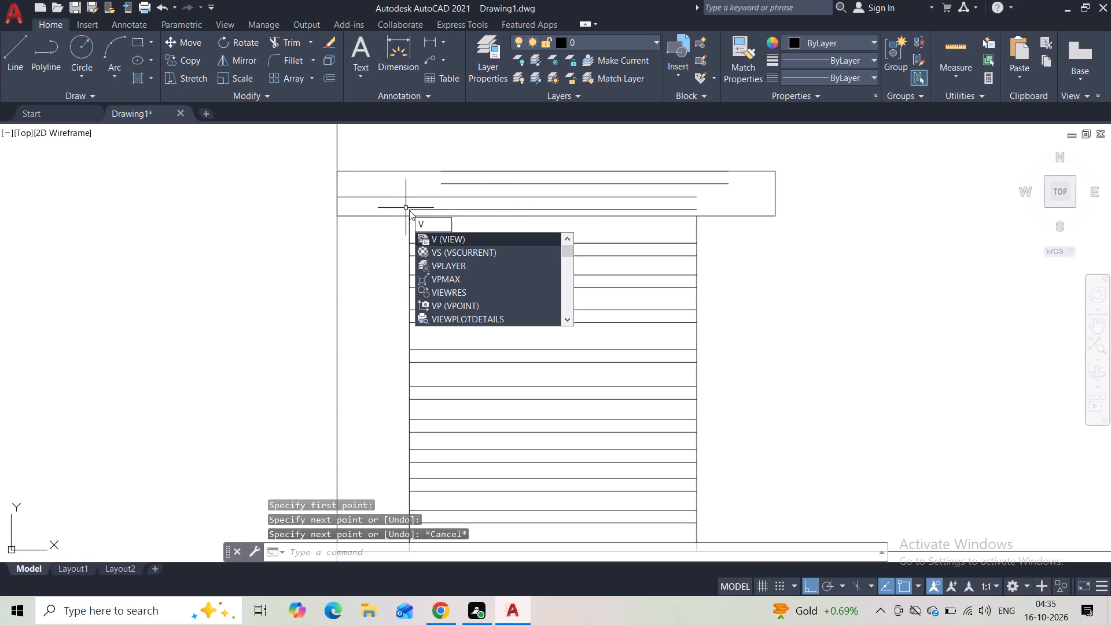
key("Escape")
key("space")
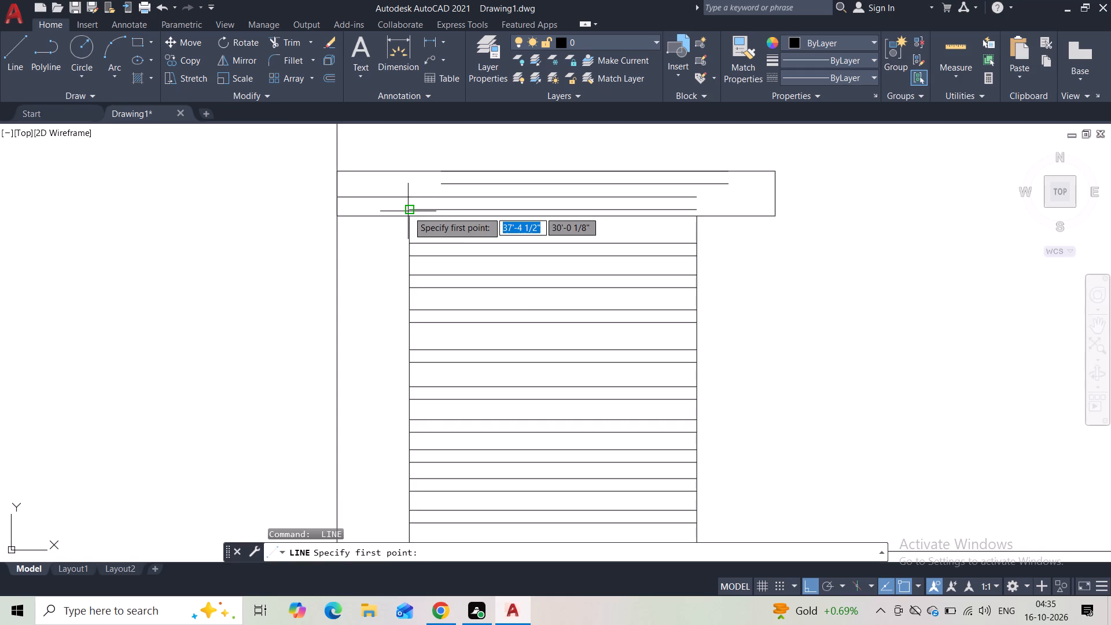
left_click(408, 211)
key("Escape")
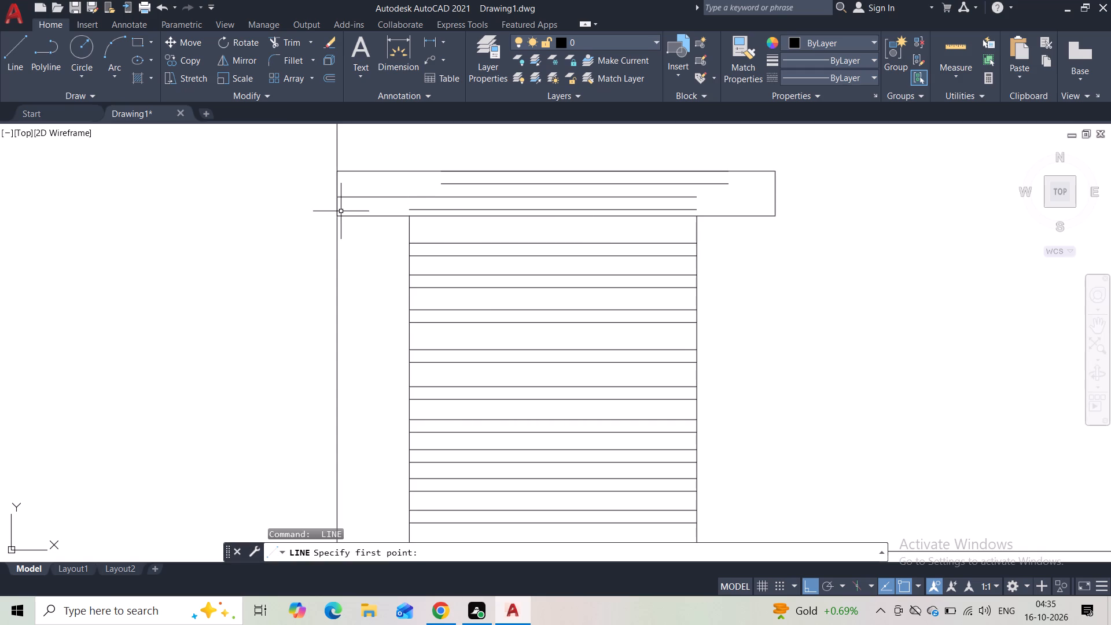
left_click(9, 62)
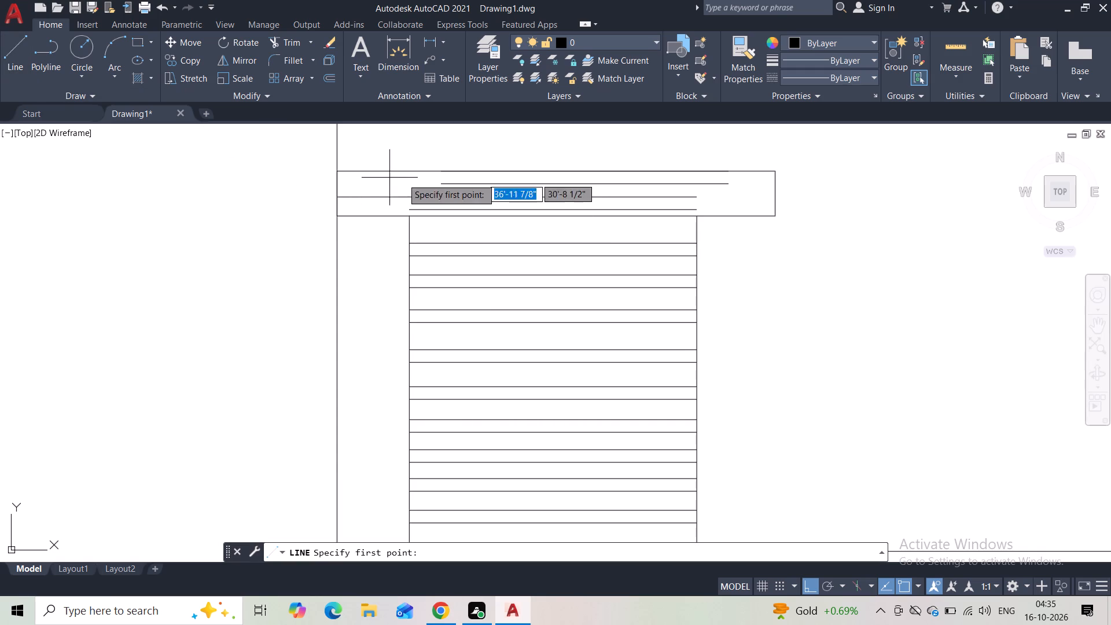
left_click(412, 207)
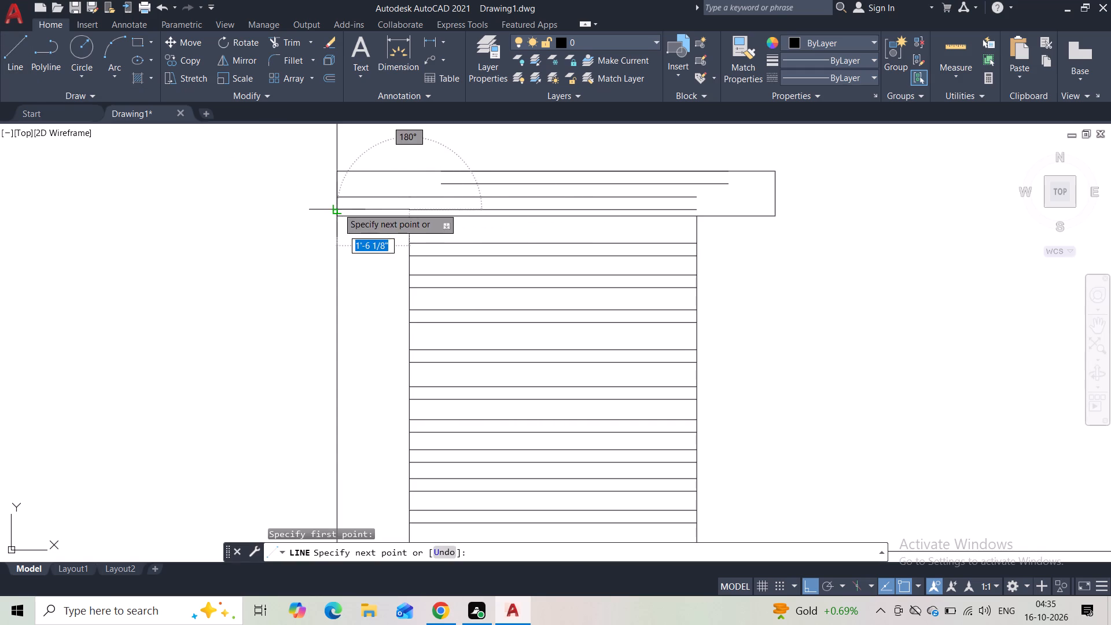
left_click(338, 208)
key("Escape")
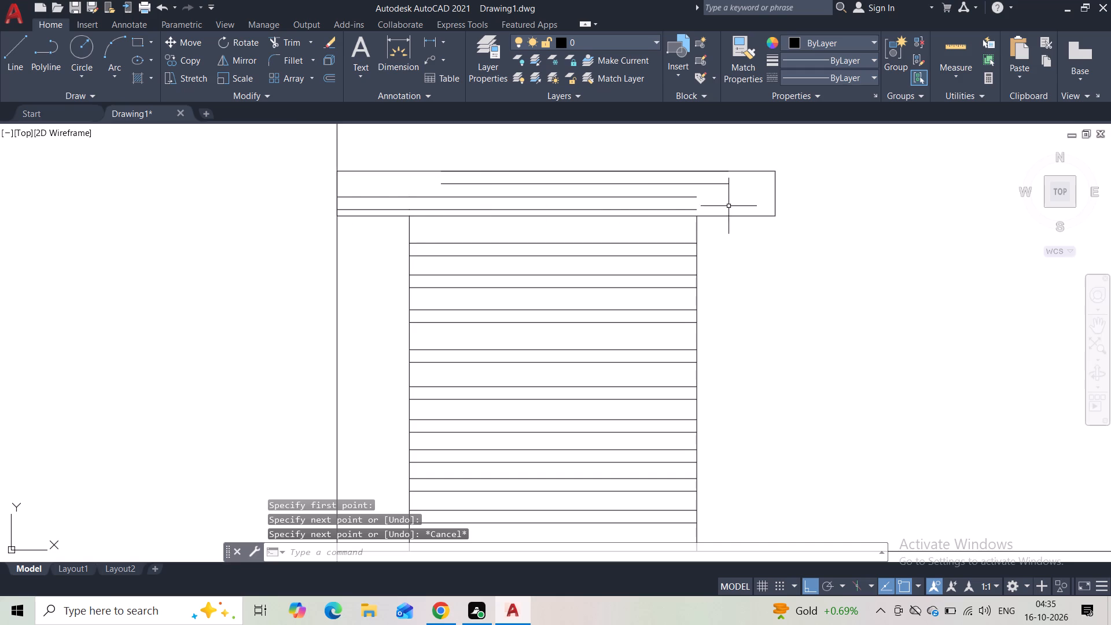
Extend the band's same two inner lines to its right edge with line segments about 1'-8" long.
key("space")
left_click(694, 199)
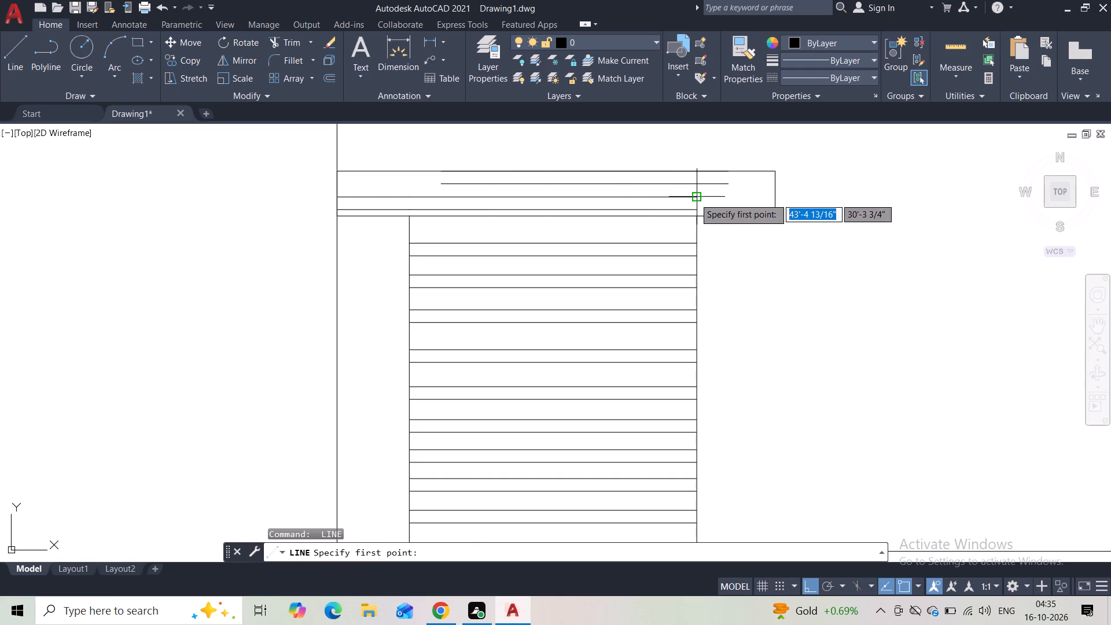
left_click(777, 200)
key("Escape")
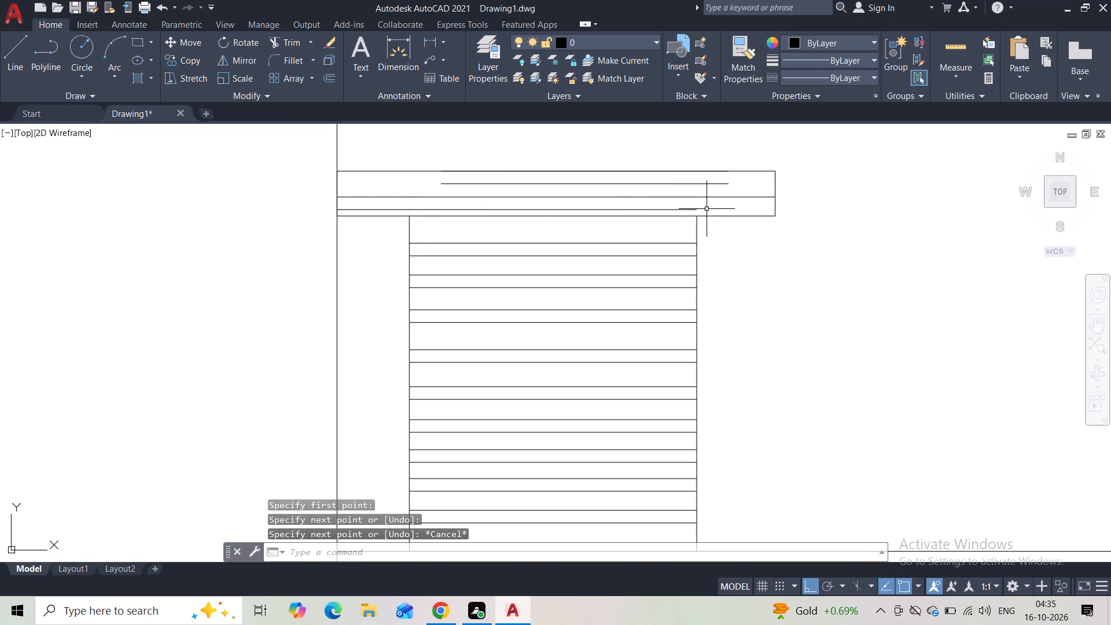
key("space")
left_click(697, 209)
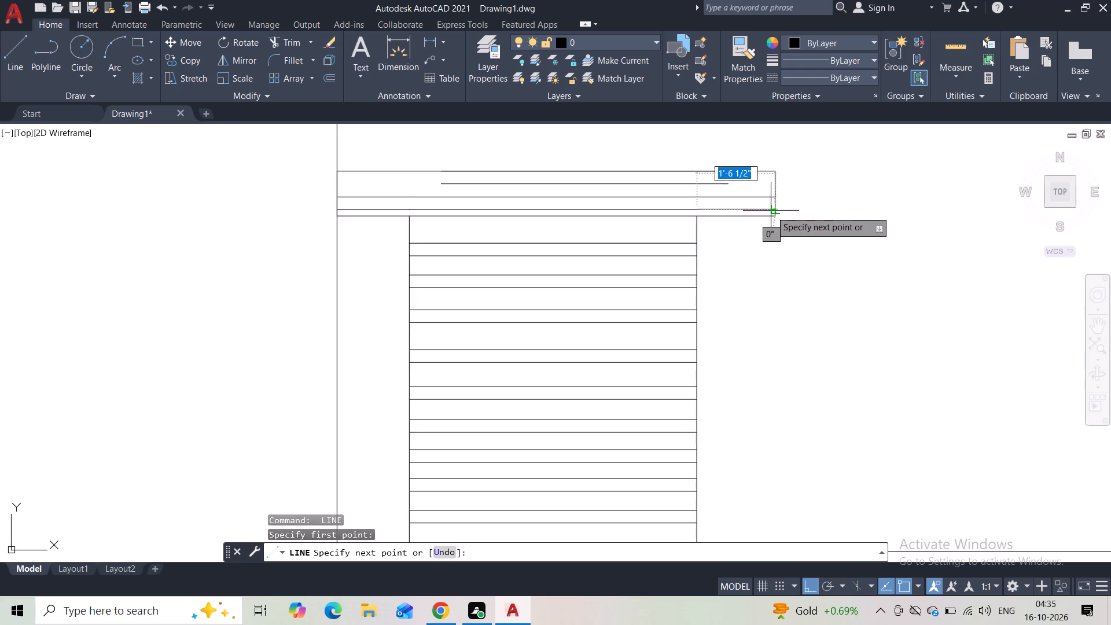
left_click(772, 208)
key("Escape")
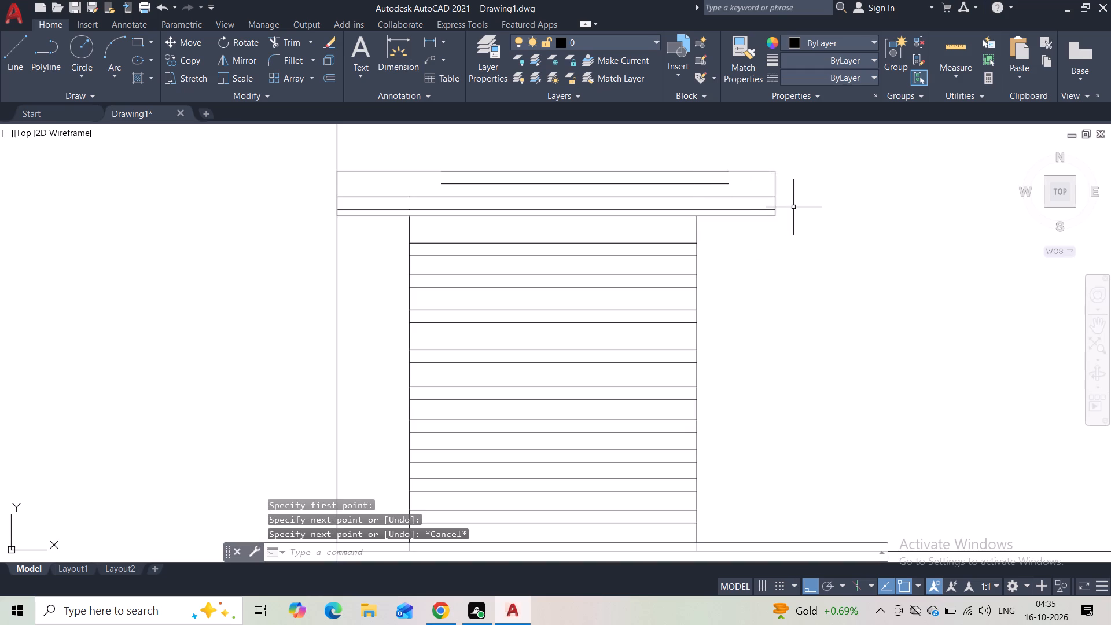
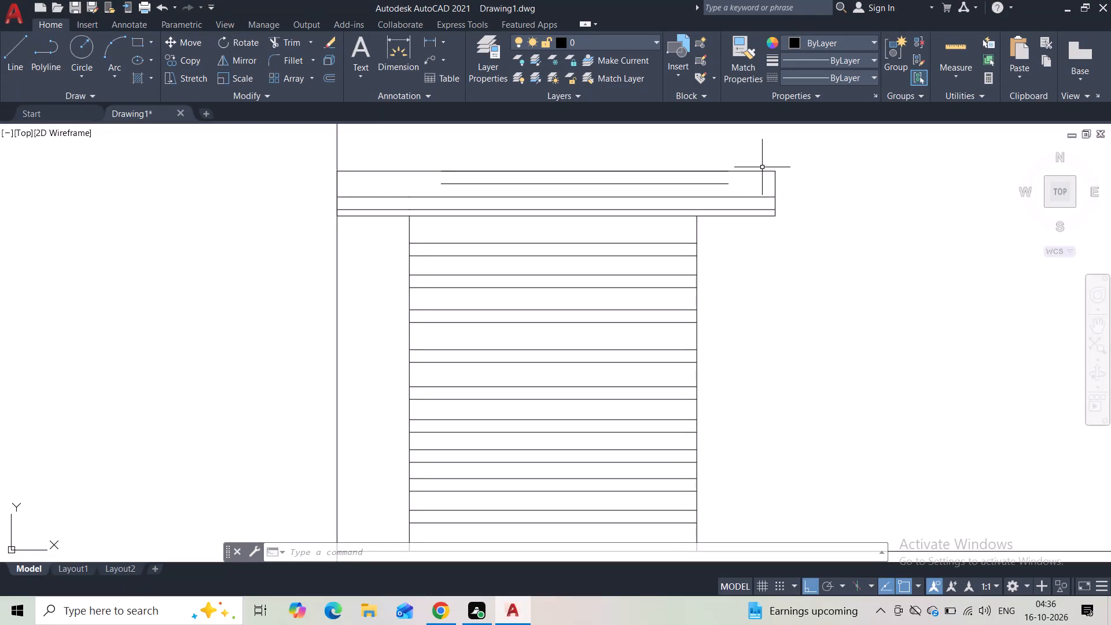
Erase the extra horizontal line lying along the overhead band's top edge.
left_click(495, 171)
key("Delete")
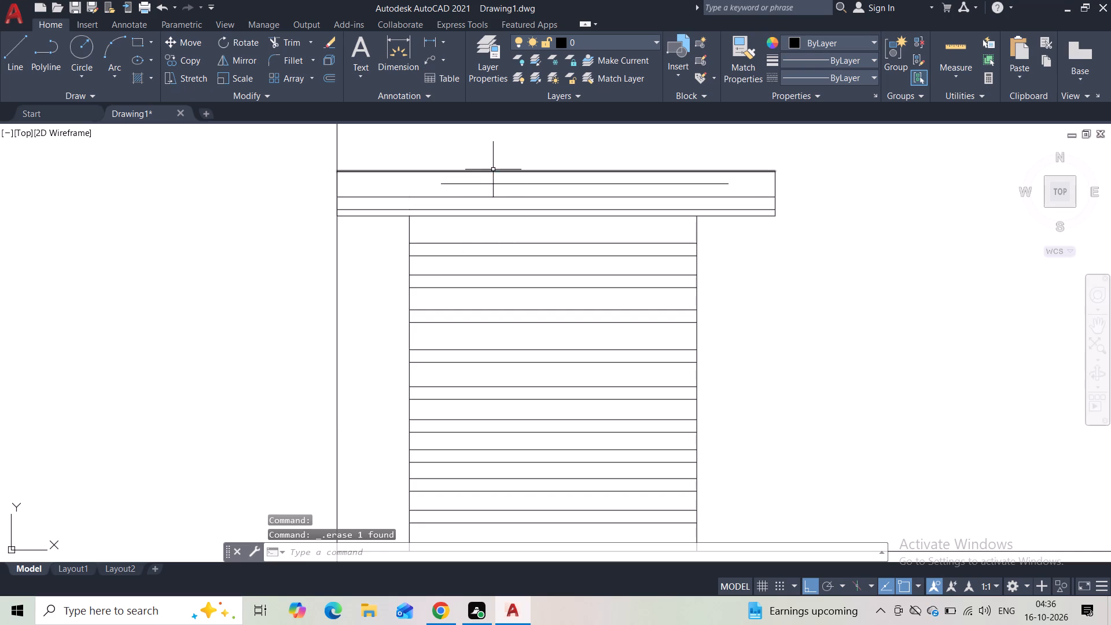
Extend the band's upper inner line to both its left and right edges with short line segments.
left_click(23, 70)
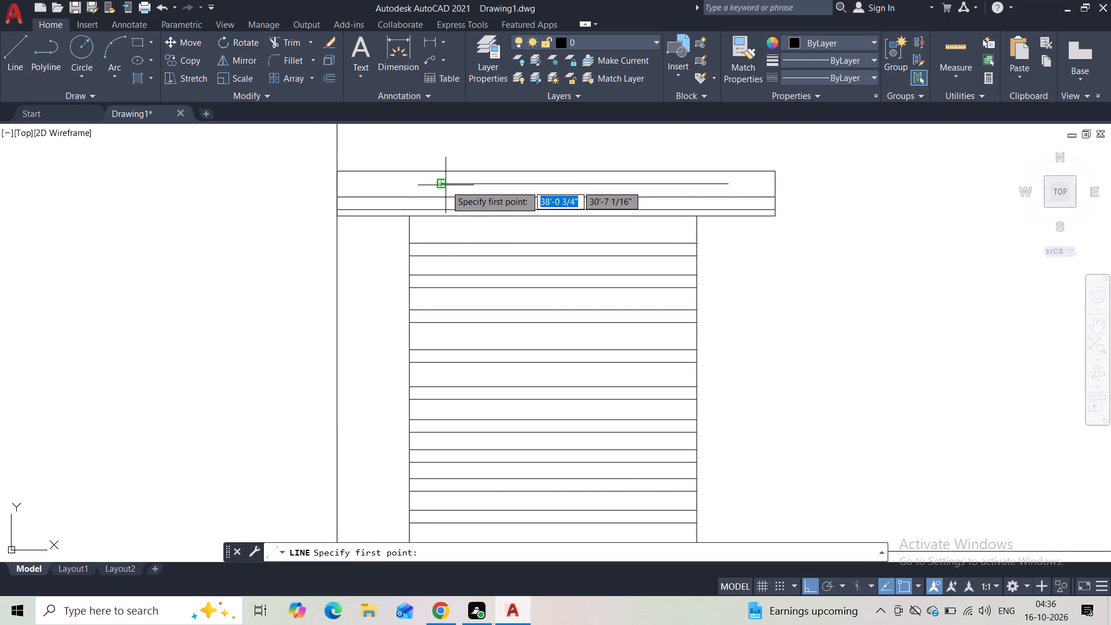
left_click(446, 185)
left_click(335, 187)
key("Escape")
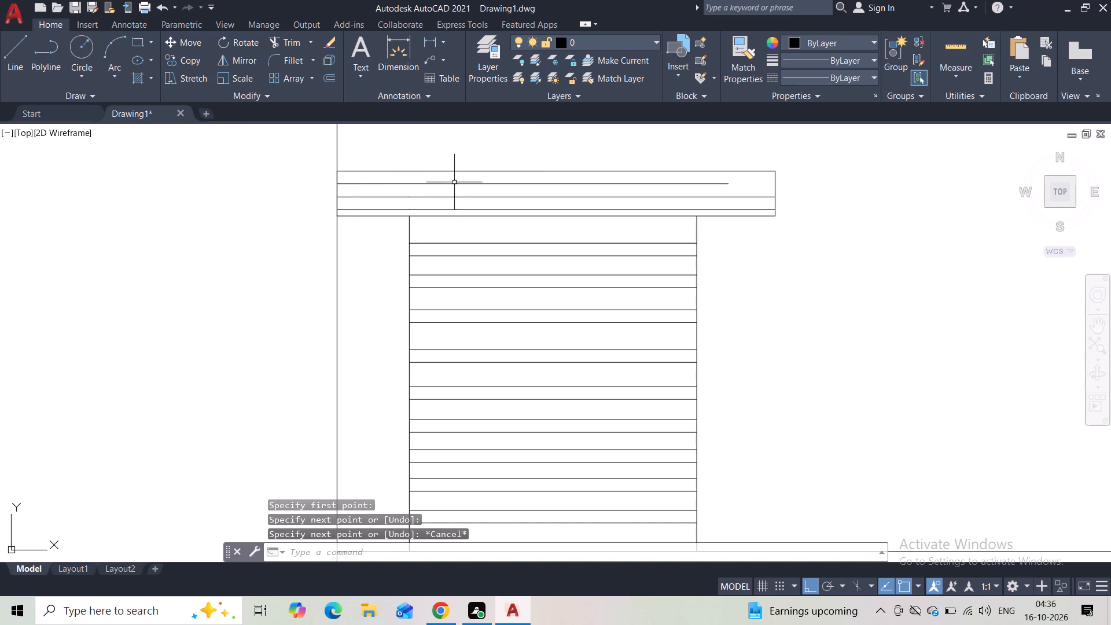
key("space")
left_click(728, 187)
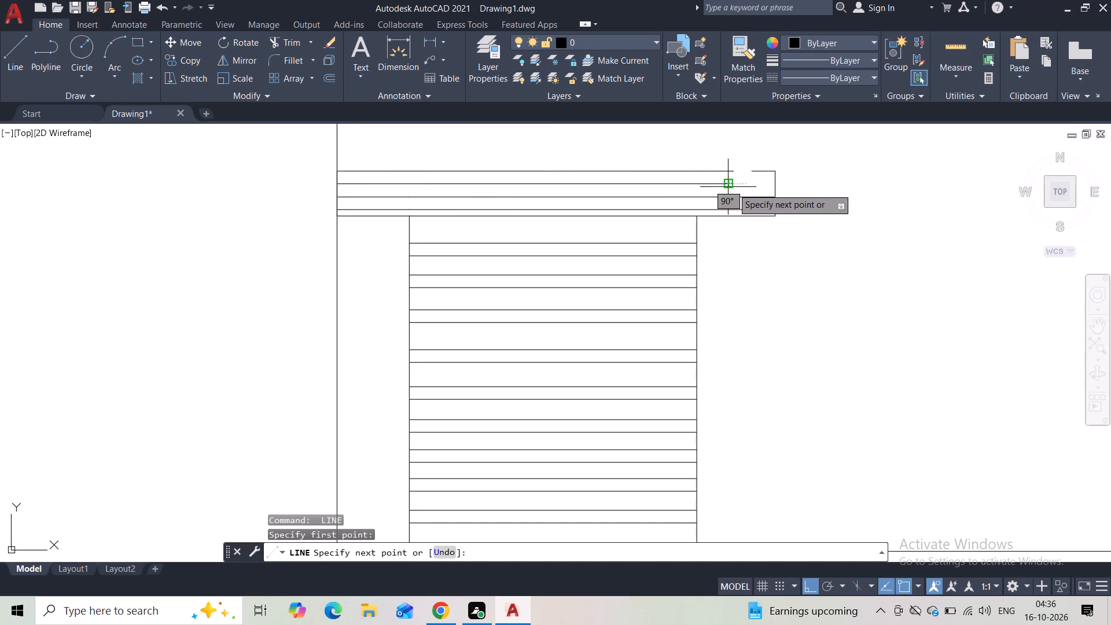
left_click(779, 187)
key("Escape")
Draw a line from the lower roof line straight down to the band's top level, then about 33'-2" horizontally to the elevation's right edge.
scroll(752, 251, "down", 1)
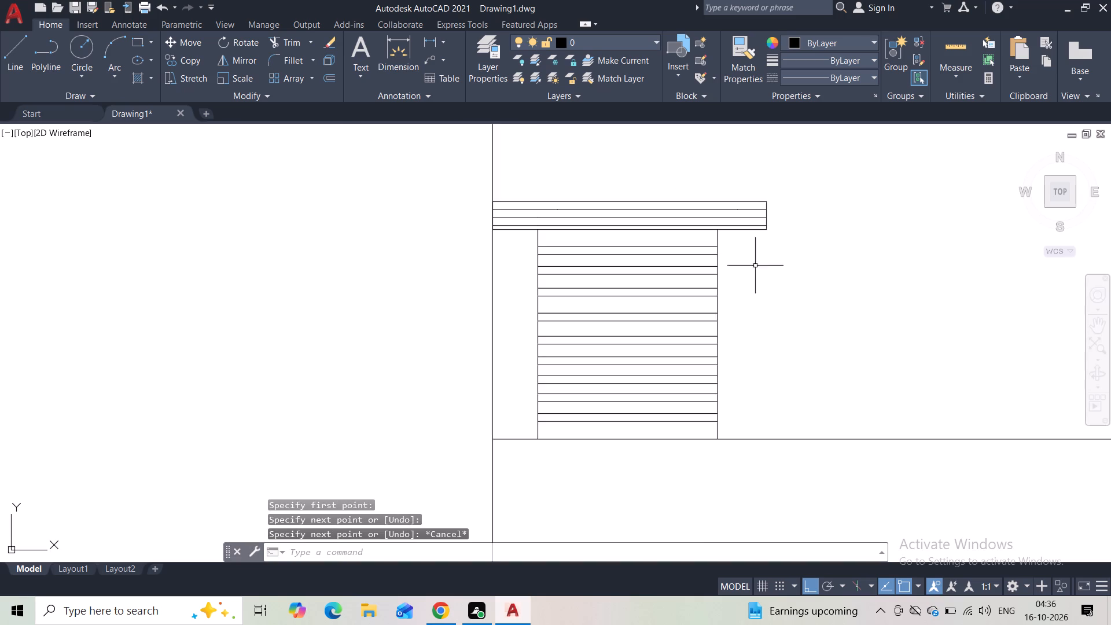
scroll(771, 294, "down", 2)
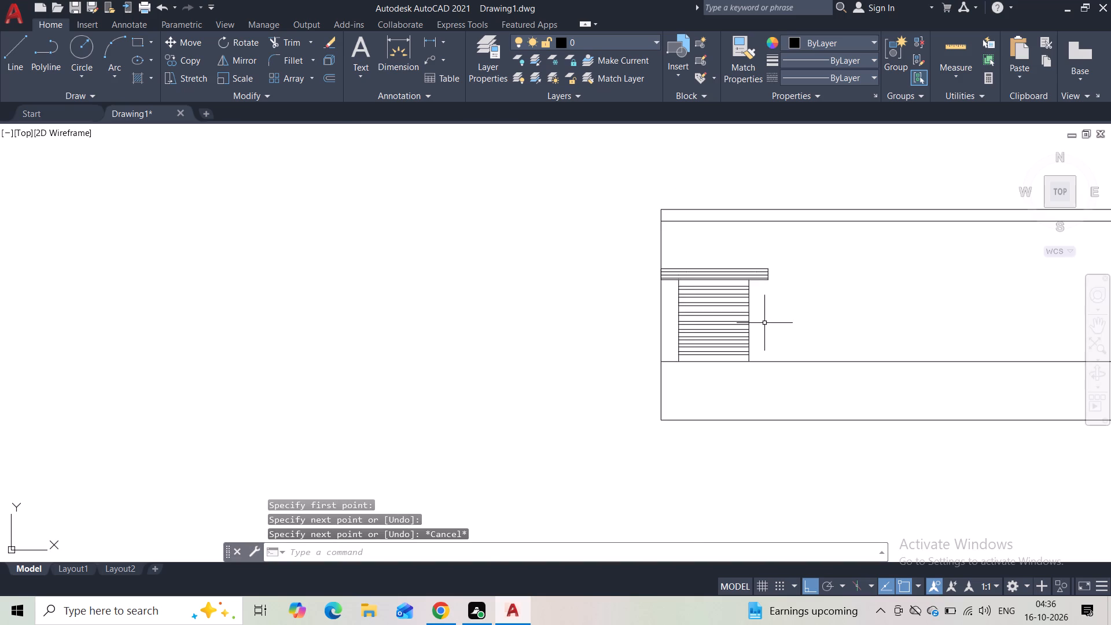
middle_click_drag(763, 323, 350, 332)
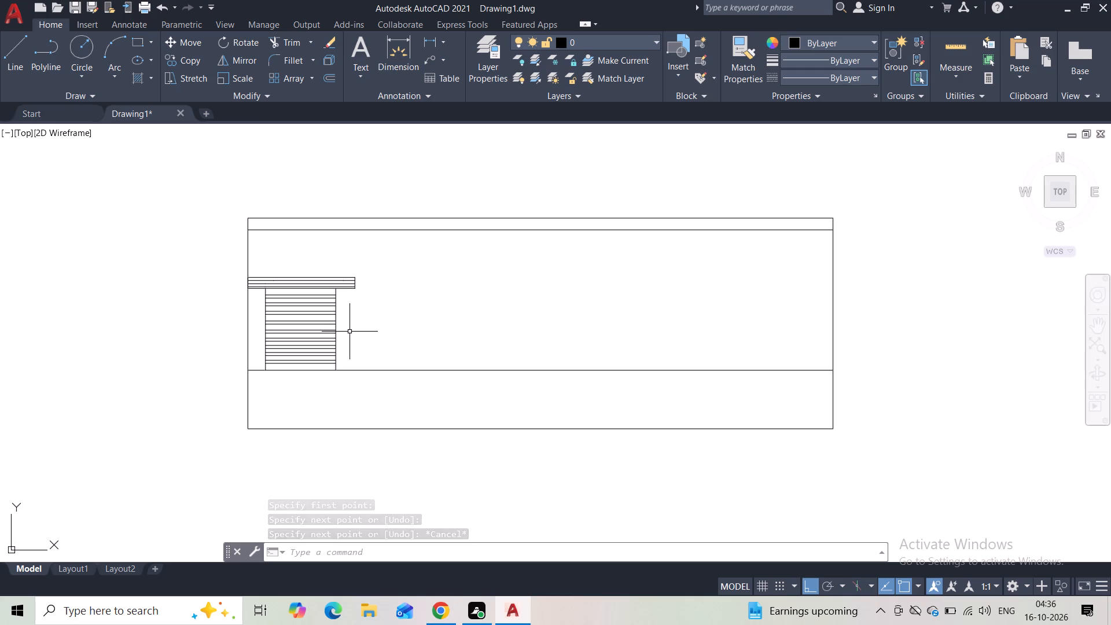
left_click(15, 64)
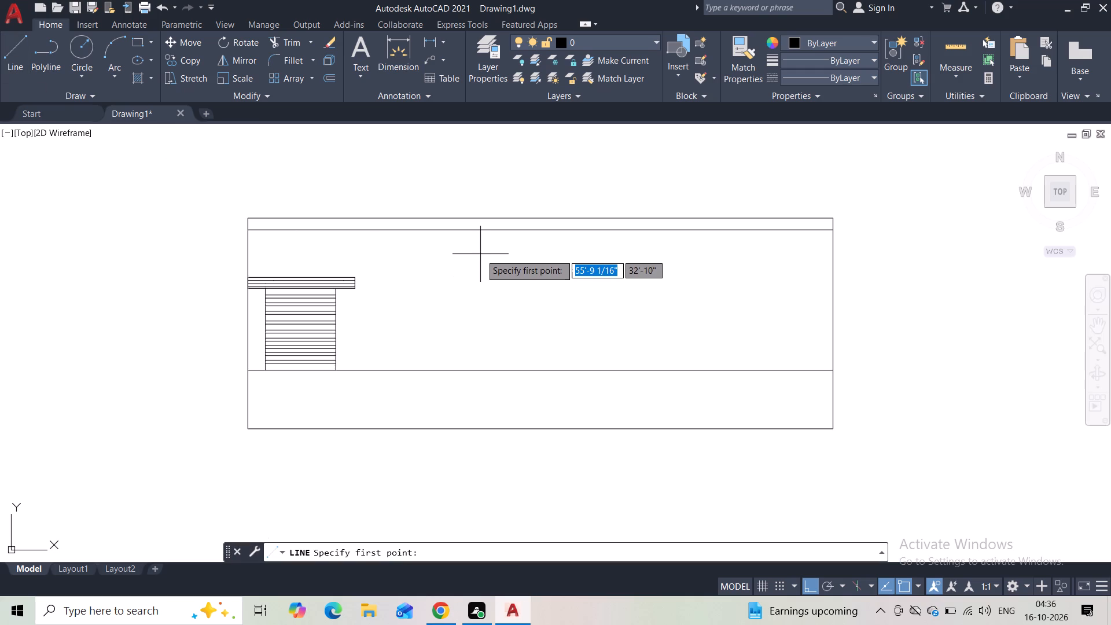
left_click(444, 236)
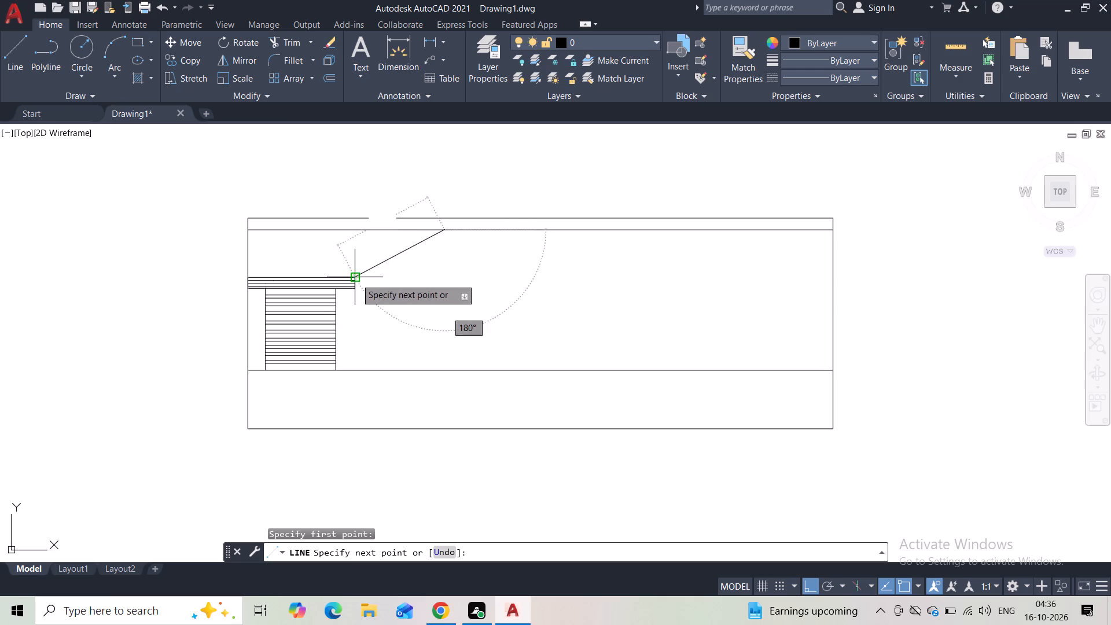
left_click(443, 277)
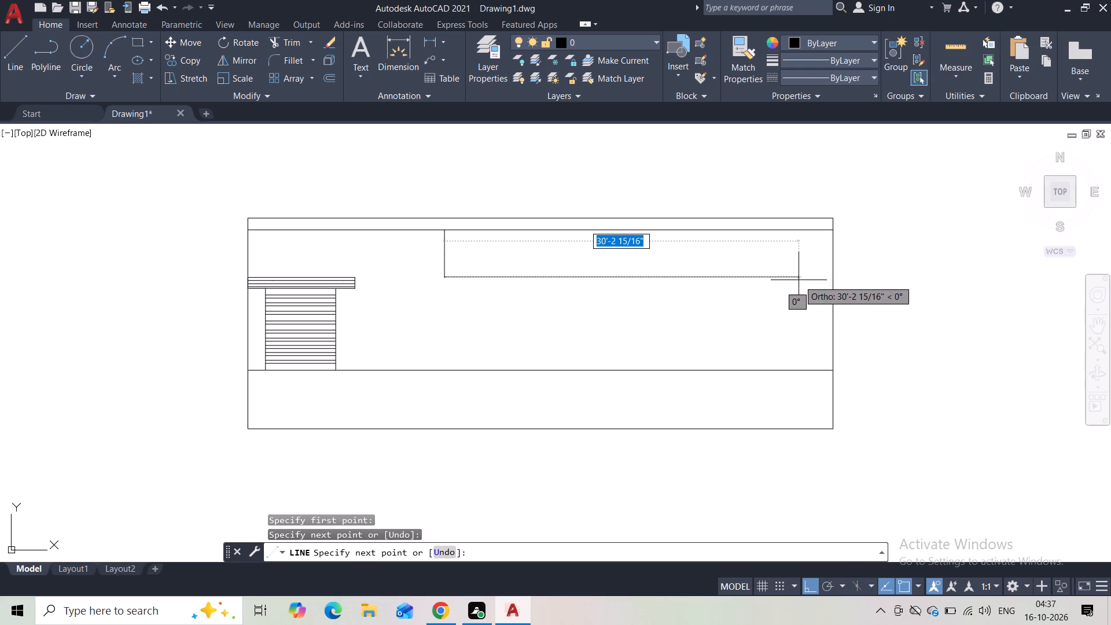
left_click(832, 280)
key("Escape")
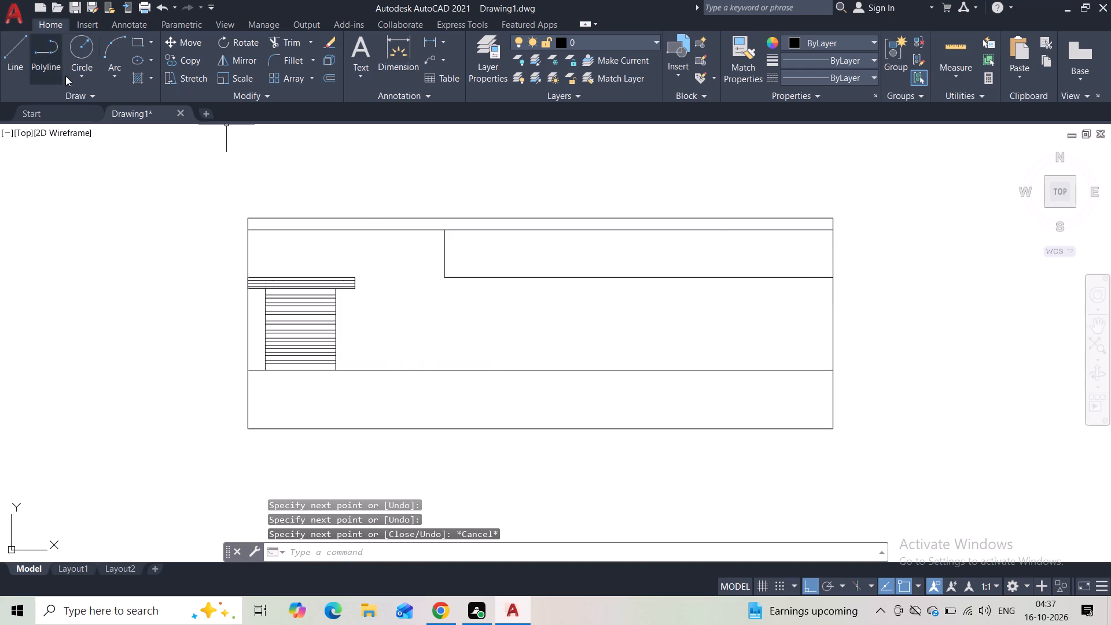
Draw two consecutive 5' horizontal guide segments inward from the elevation's right edge, just below the lower roof line.
left_click(10, 67)
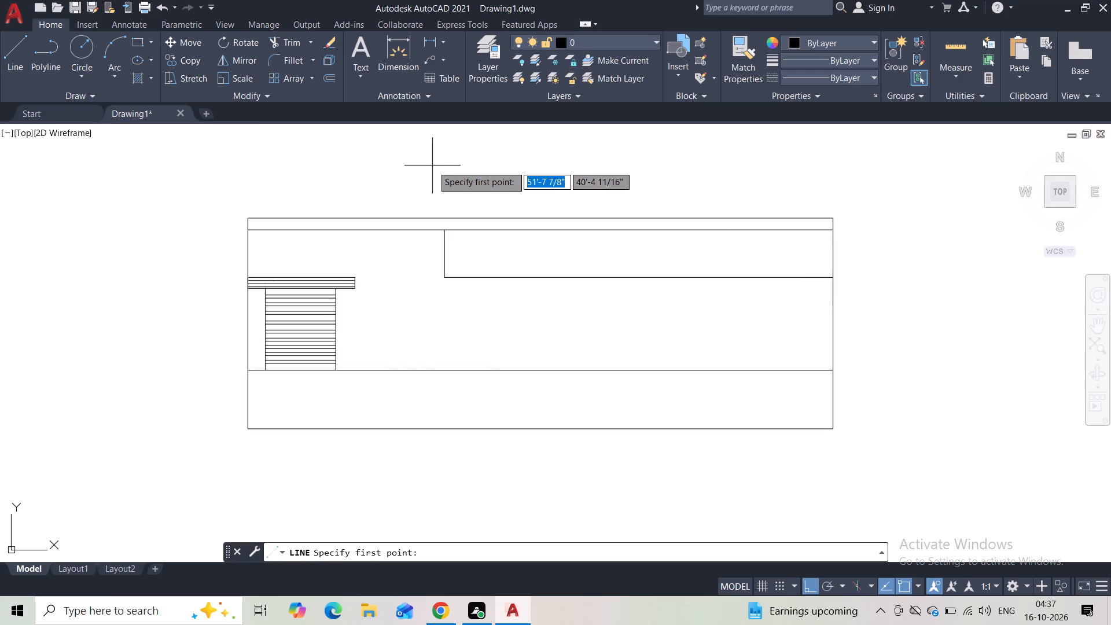
left_click(832, 244)
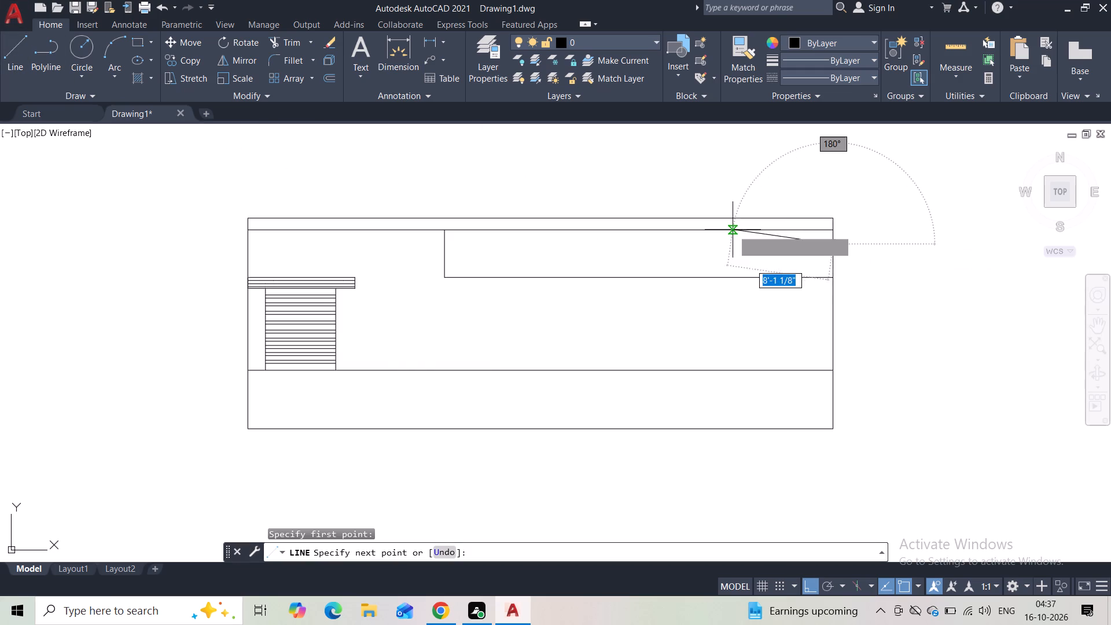
type("5'")
key("Return")
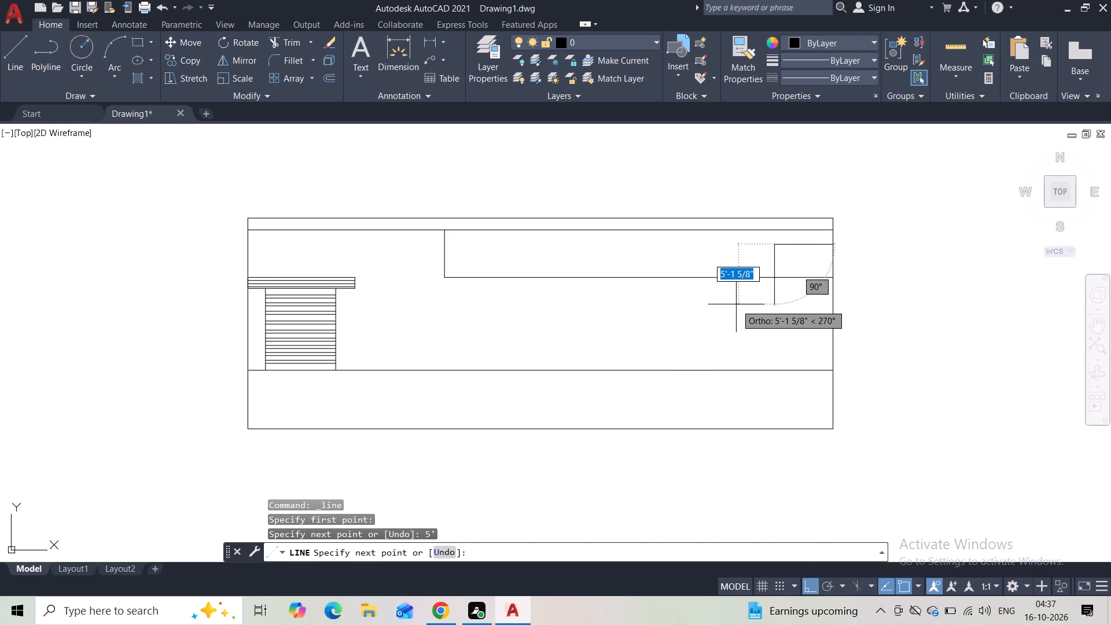
key("Escape")
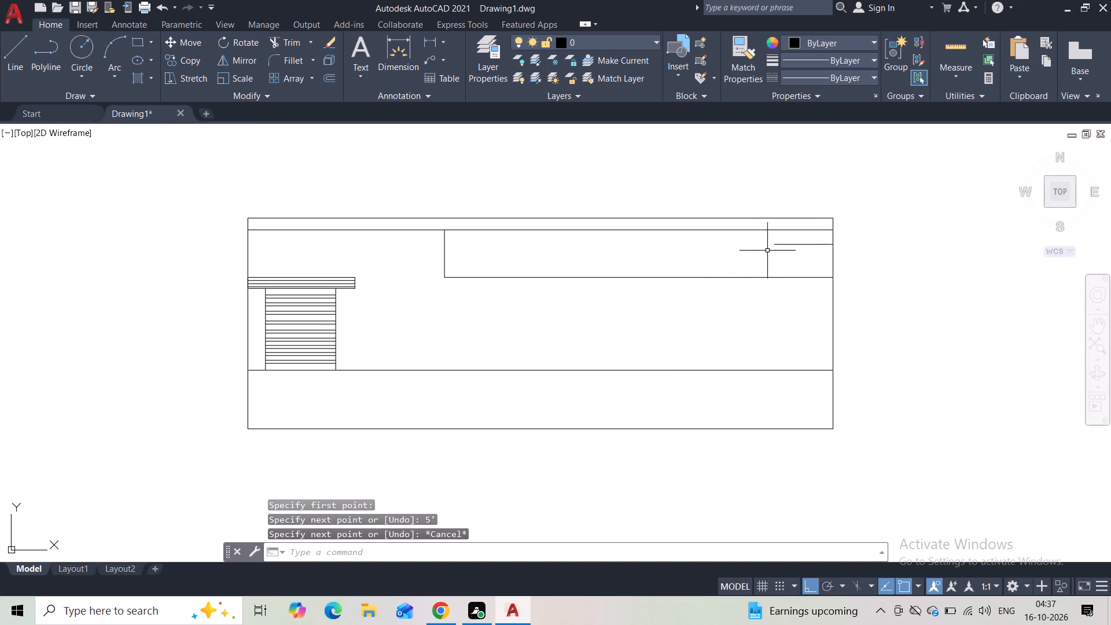
key("space")
left_click(774, 246)
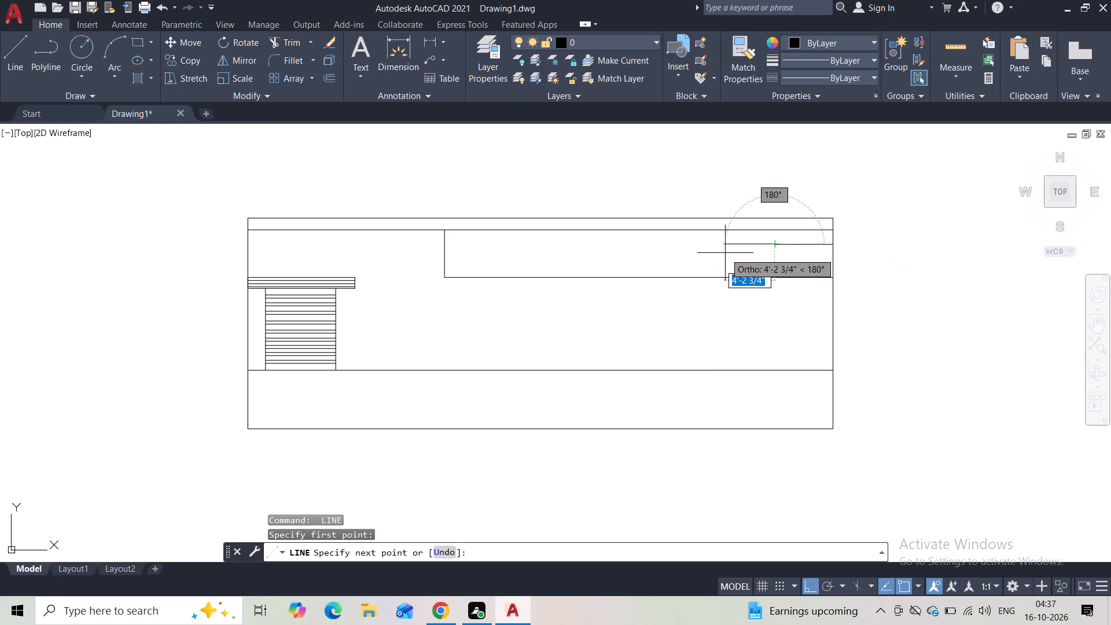
key("1")
key("BackSpace")
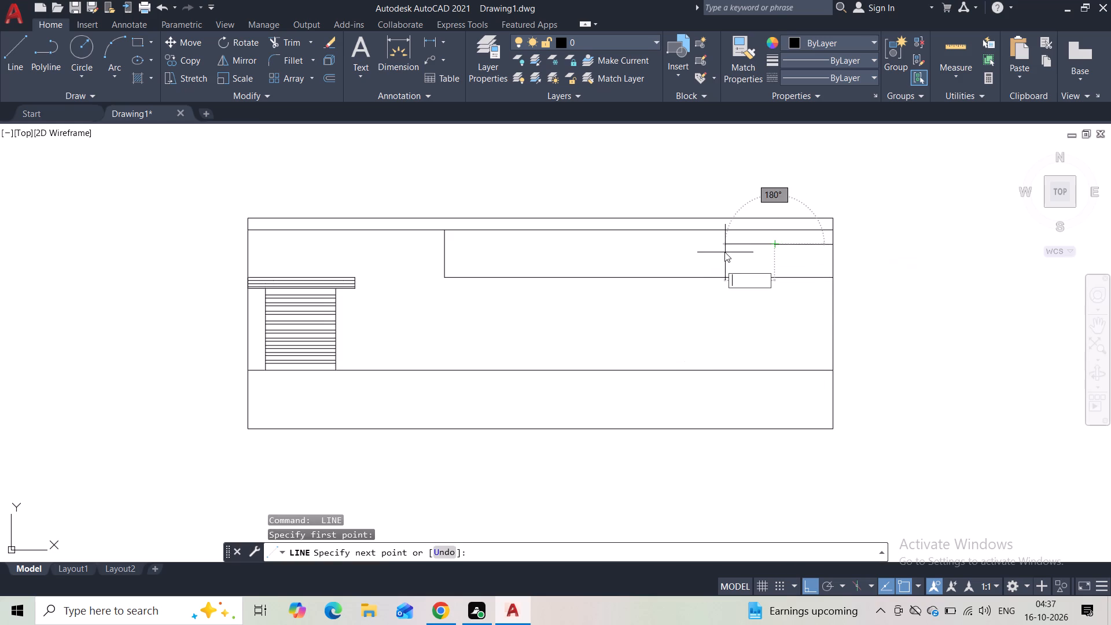
type("5'")
key("Return")
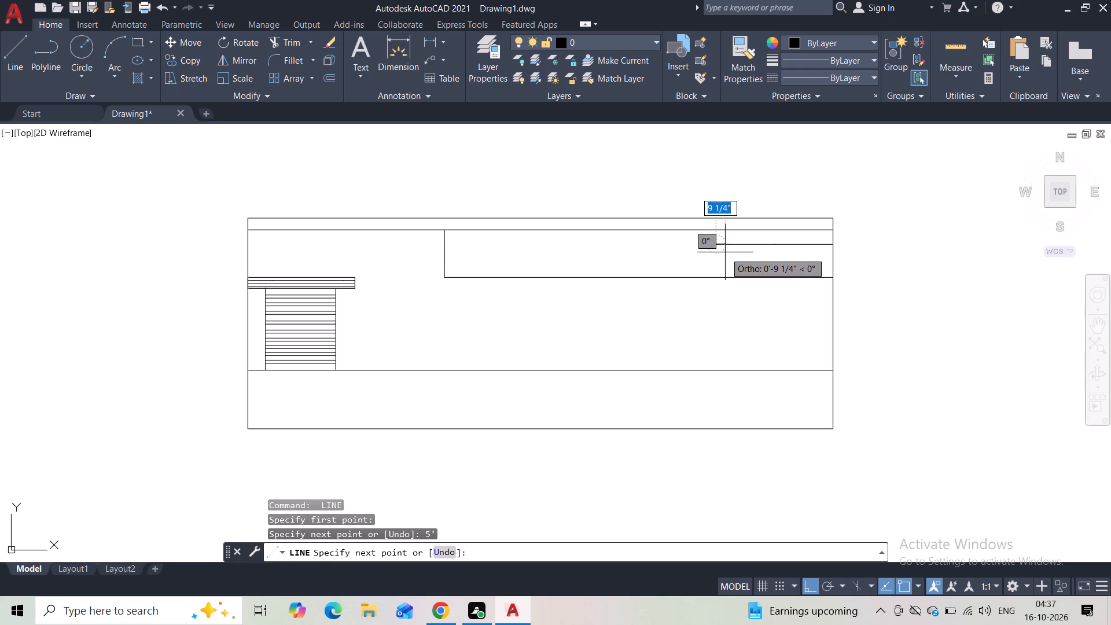
Draw a full-height vertical line through the guide's inner end, down to the base line and up to the top edge.
left_click(715, 433)
key("Escape")
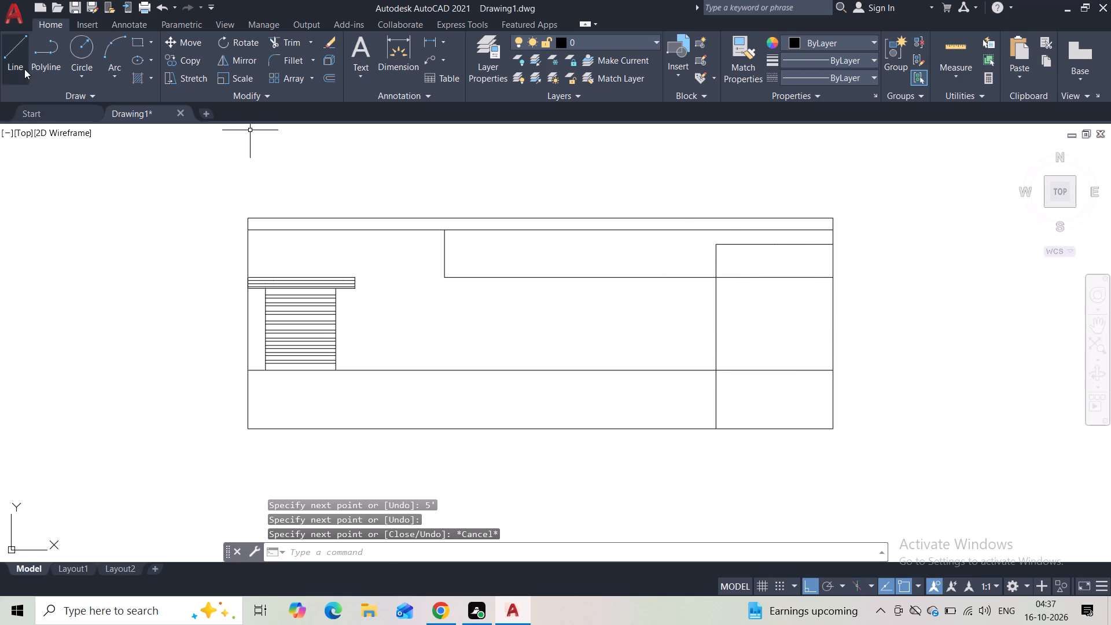
left_click(23, 69)
left_click(718, 247)
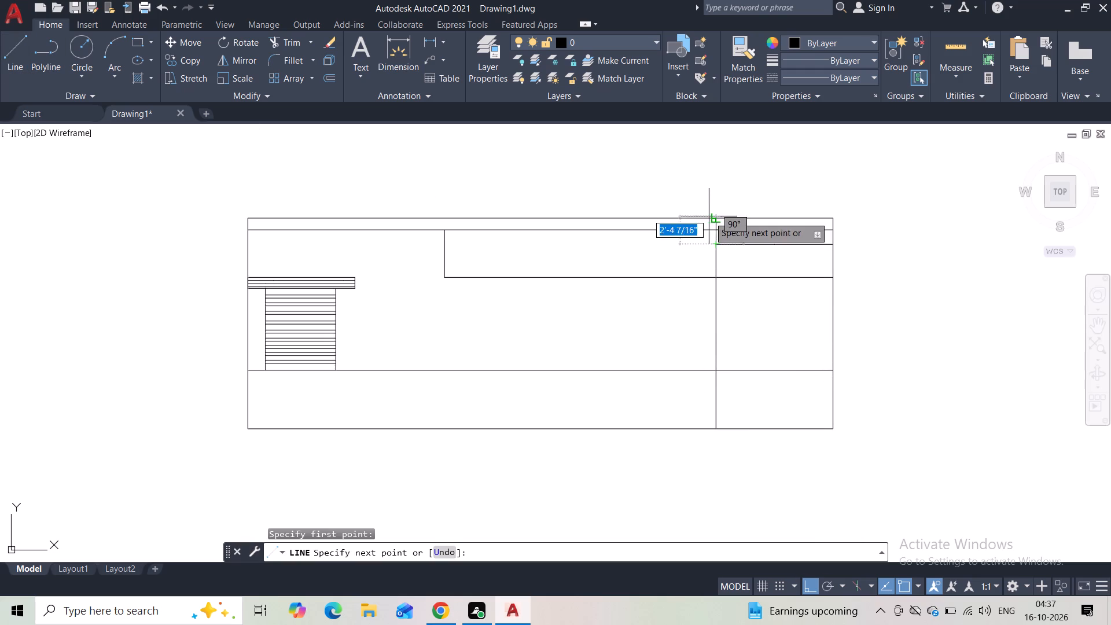
left_click(709, 216)
key("Escape")
Trim away all linework to the right of the new vertical line, including the old right edge and guide remnant.
left_click(272, 43)
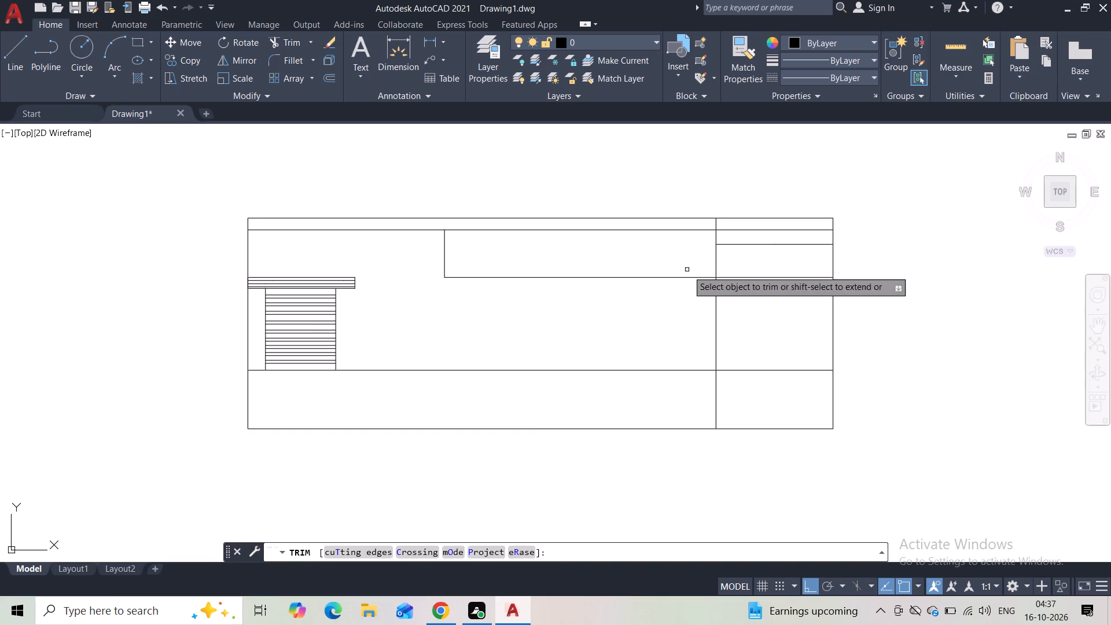
left_click_drag(772, 178, 783, 498)
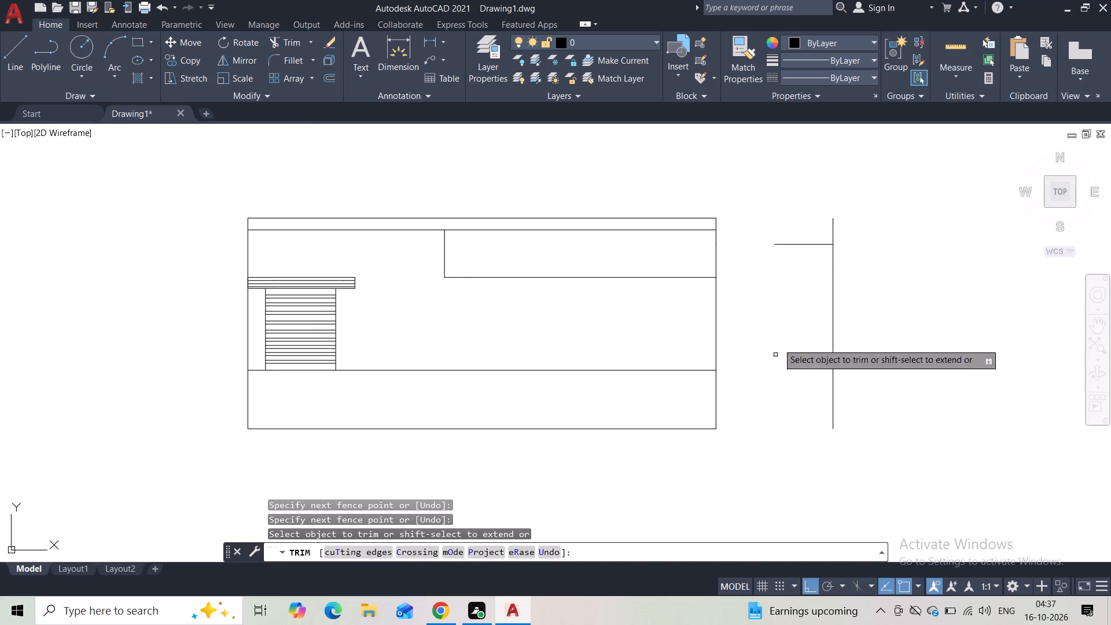
left_click_drag(785, 209, 848, 225)
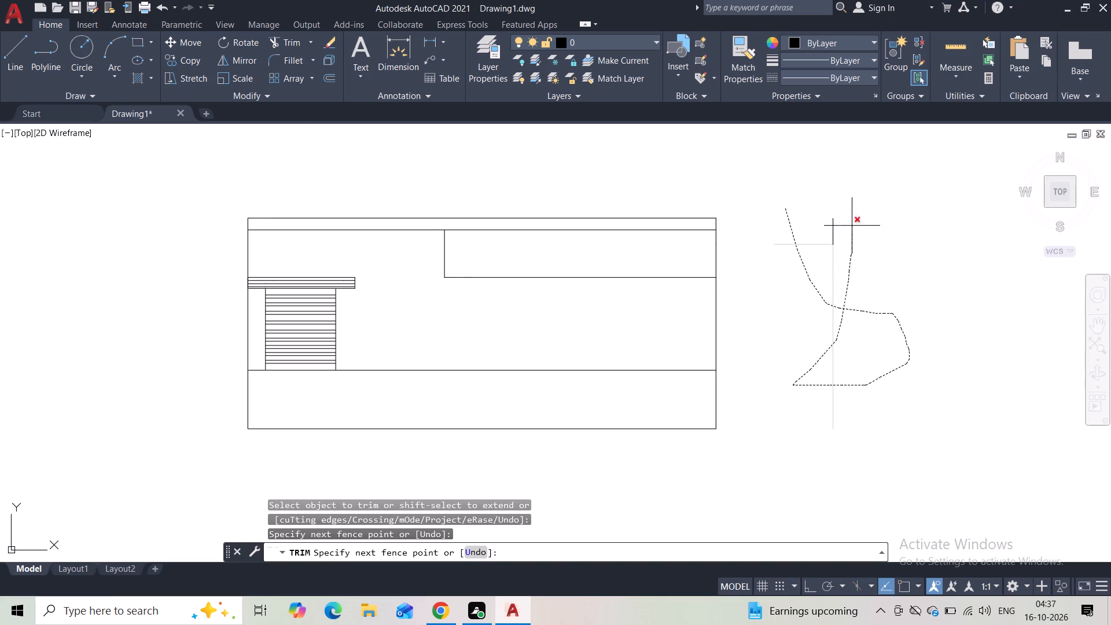
left_click_drag(848, 225, 806, 223)
key("Escape")
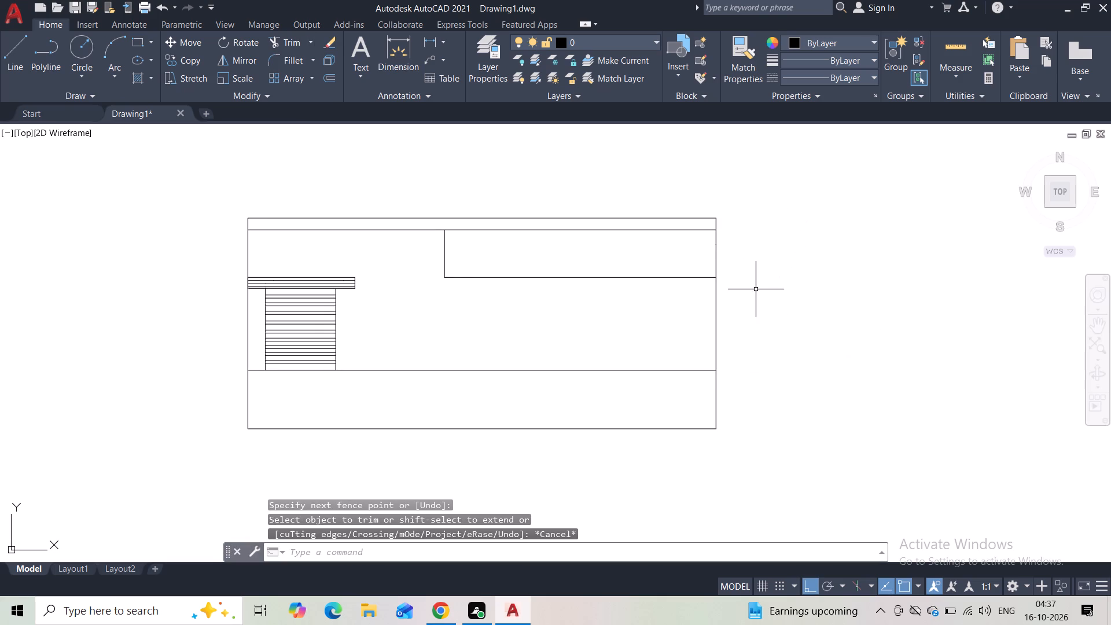
With Ortho off, draw a sloped strip below the upper panel: slanted left end, about 24' bottom line to the right edge, and short closing diagonal.
middle_click_drag(752, 291, 777, 302)
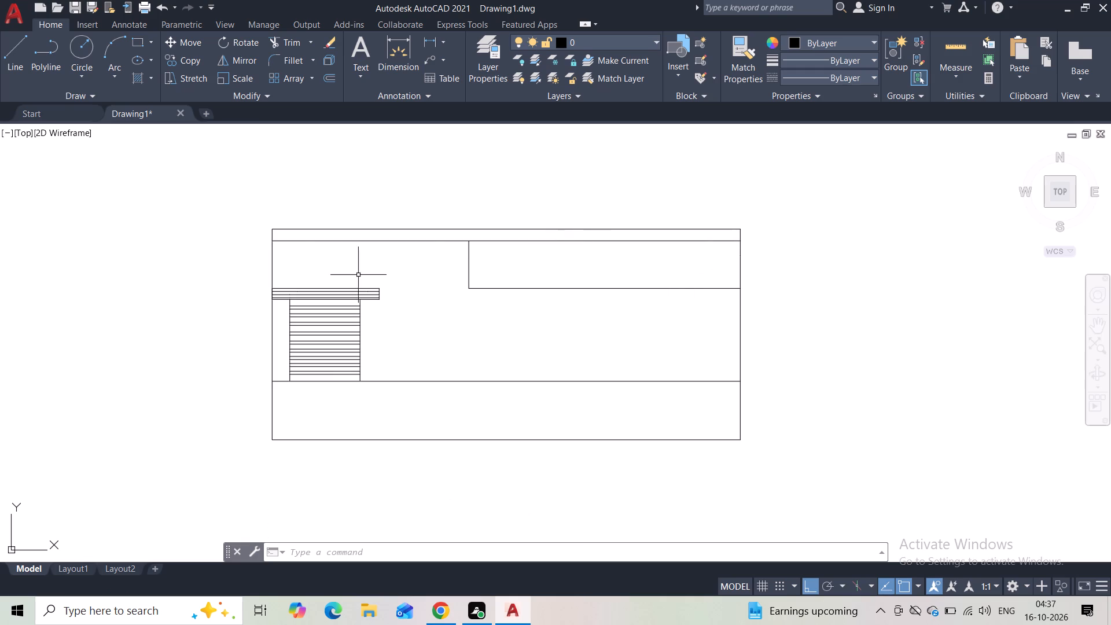
left_click(24, 59)
scroll(463, 283, "up", 1)
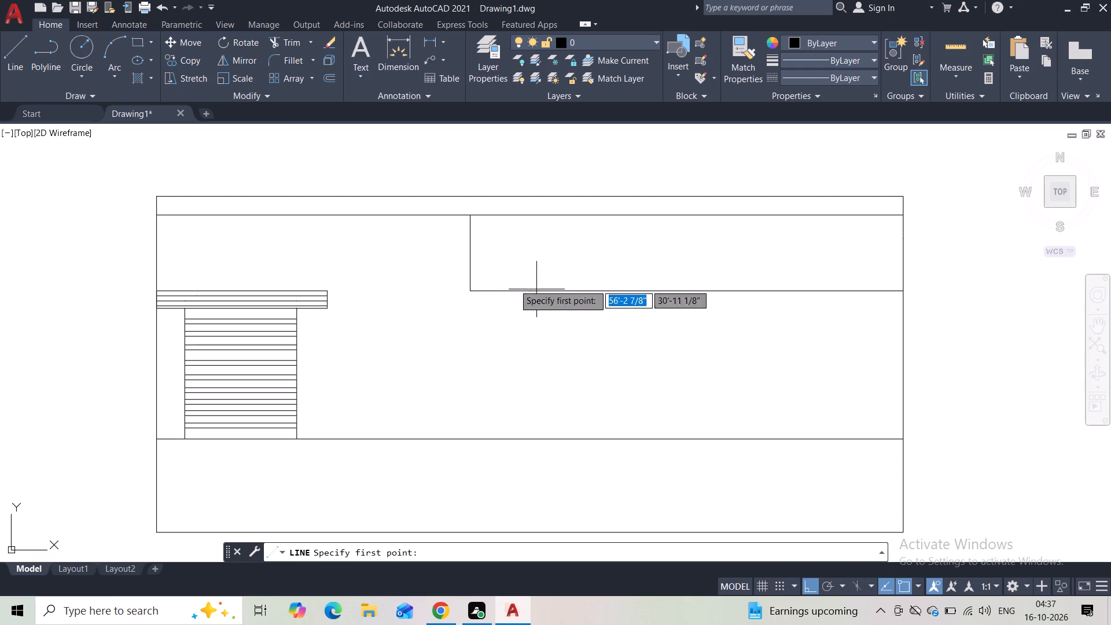
left_click(469, 290)
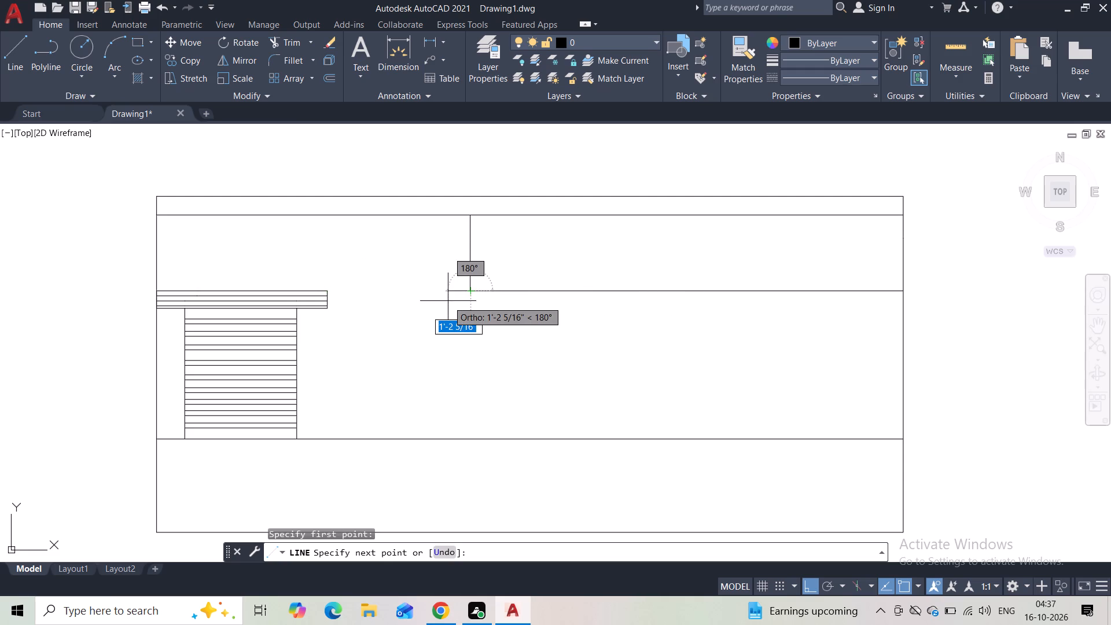
key("F8")
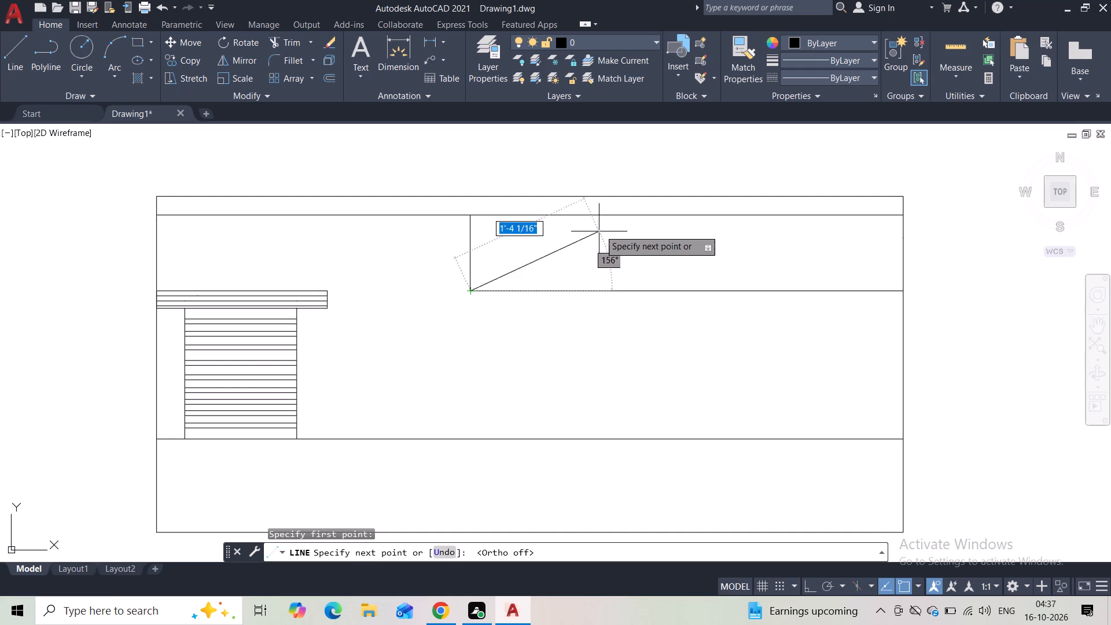
left_click(453, 303)
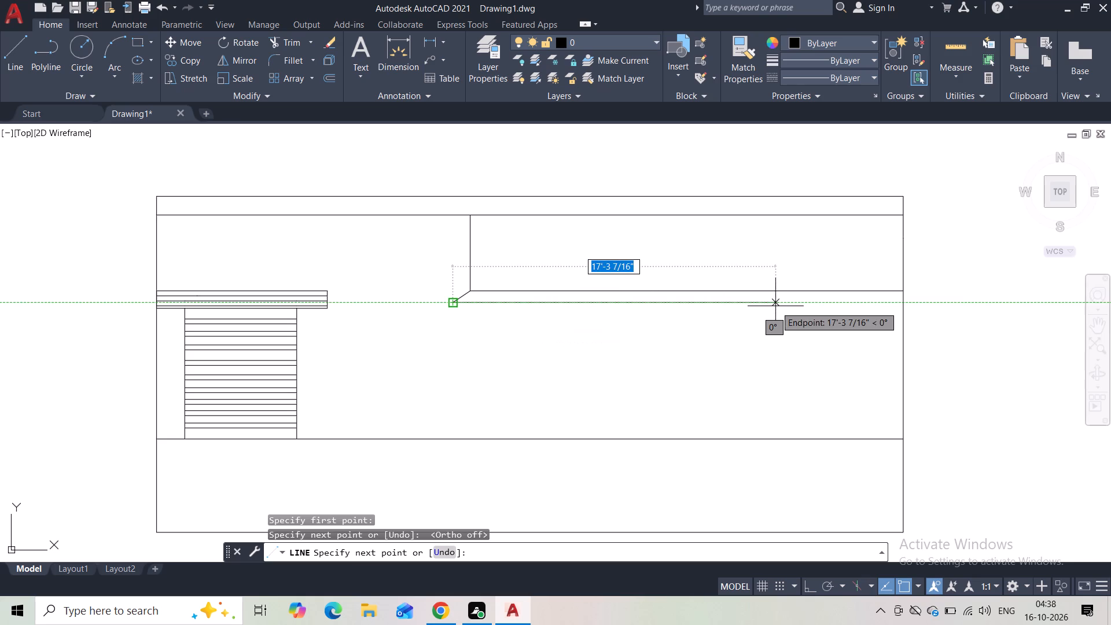
left_click(904, 303)
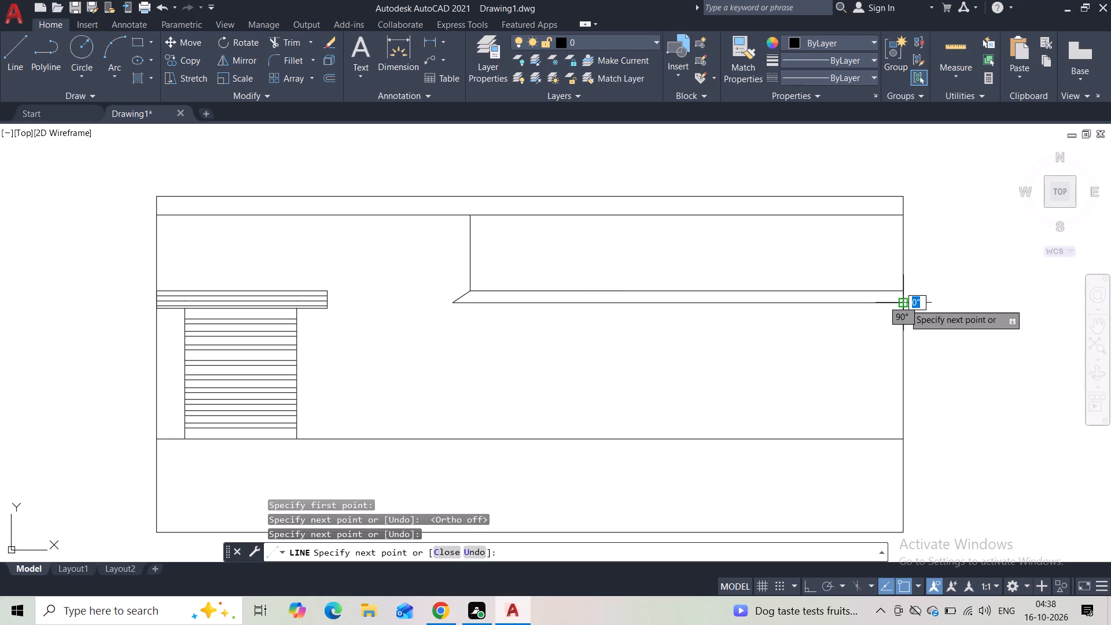
left_click(892, 292)
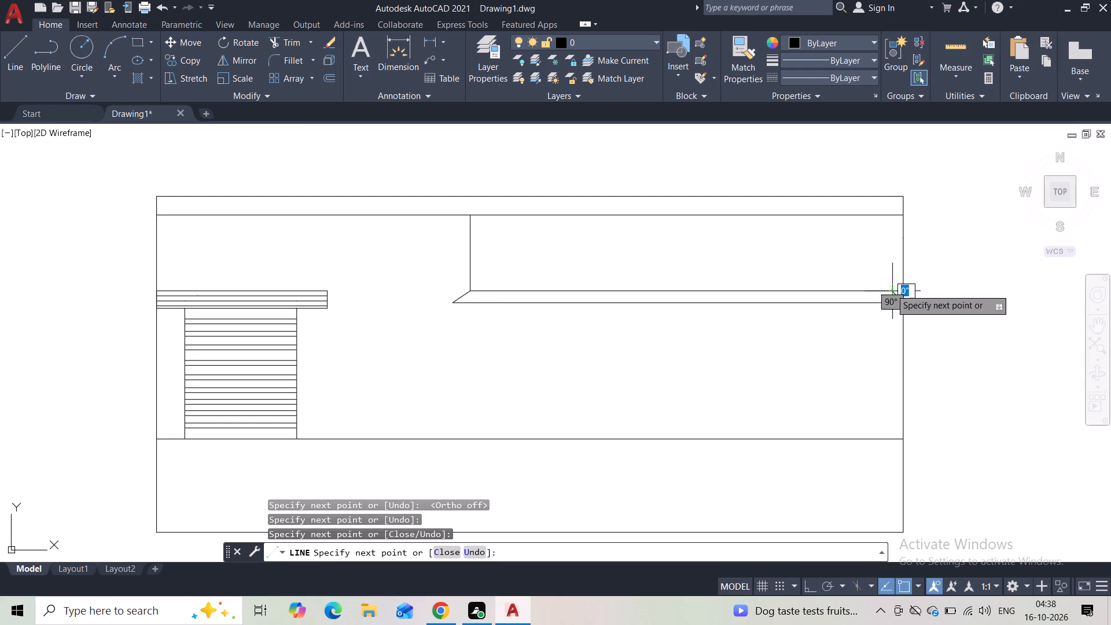
key("Escape")
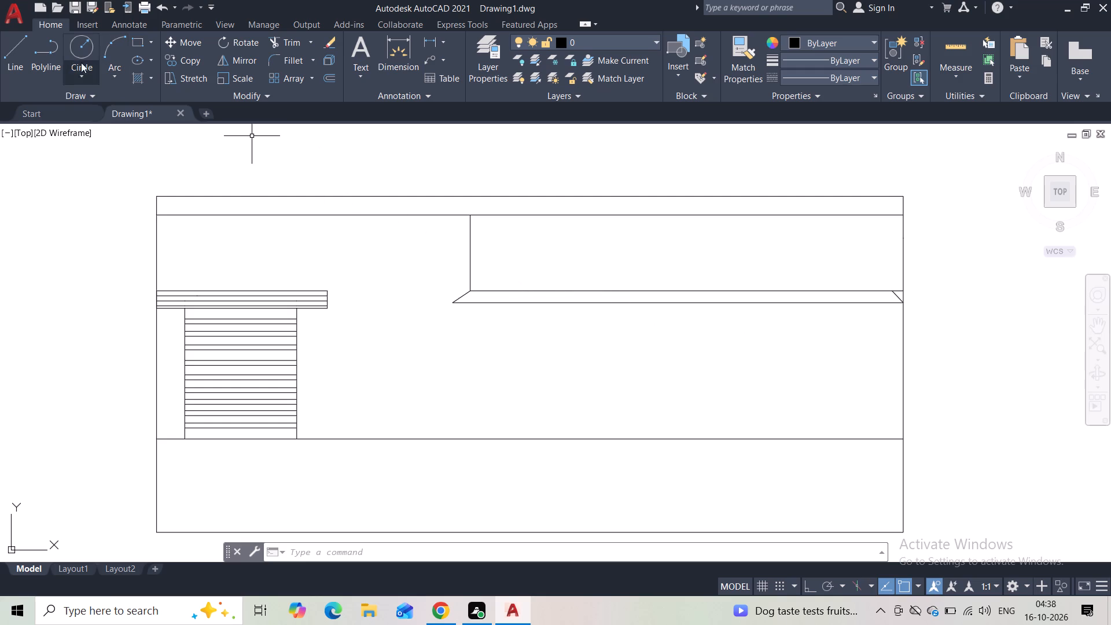
With Ortho on, draw a horizontal line inside the sloped strip near its bottom, from the slanted left end to the right diagonal.
left_click(10, 61)
scroll(470, 304, "up", 4)
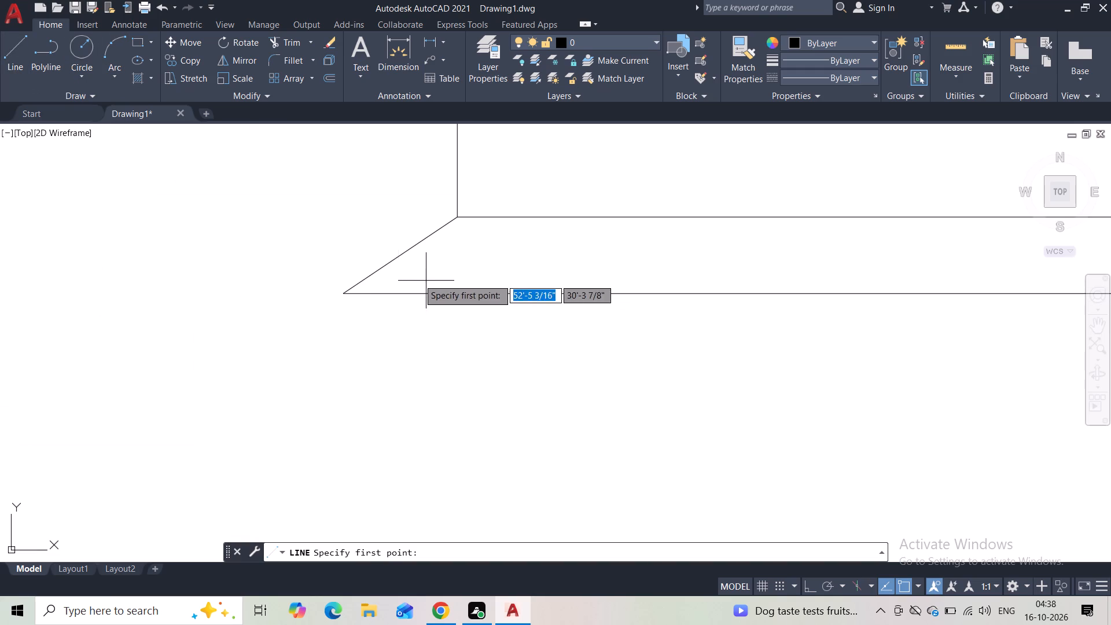
left_click(381, 273)
middle_click_drag(525, 287, 330, 241)
scroll(407, 230, "down", 4)
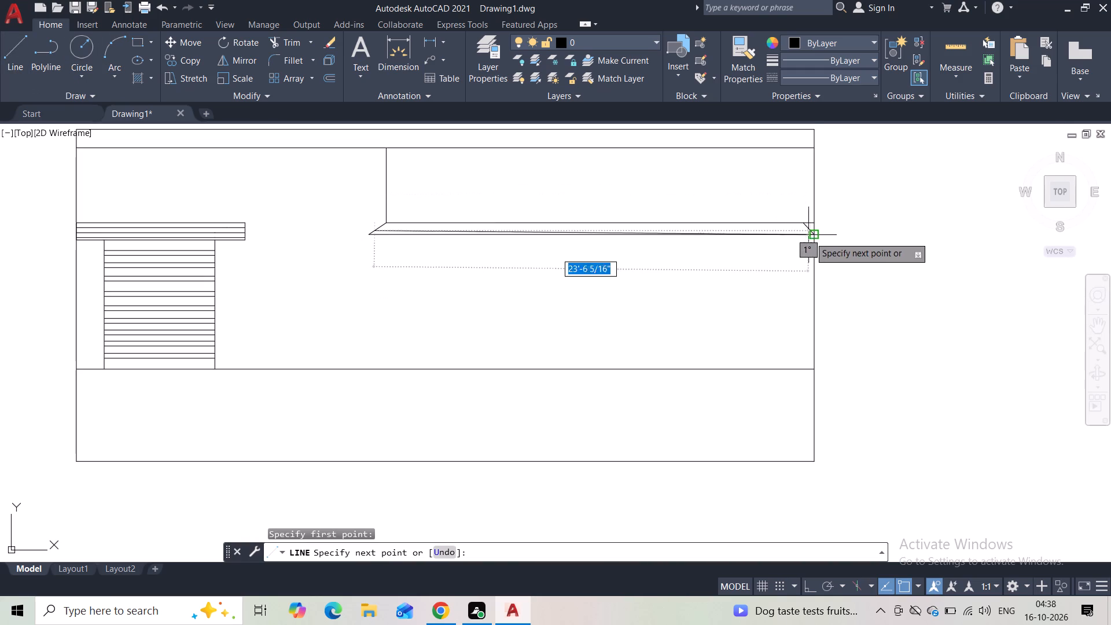
scroll(803, 234, "up", 3)
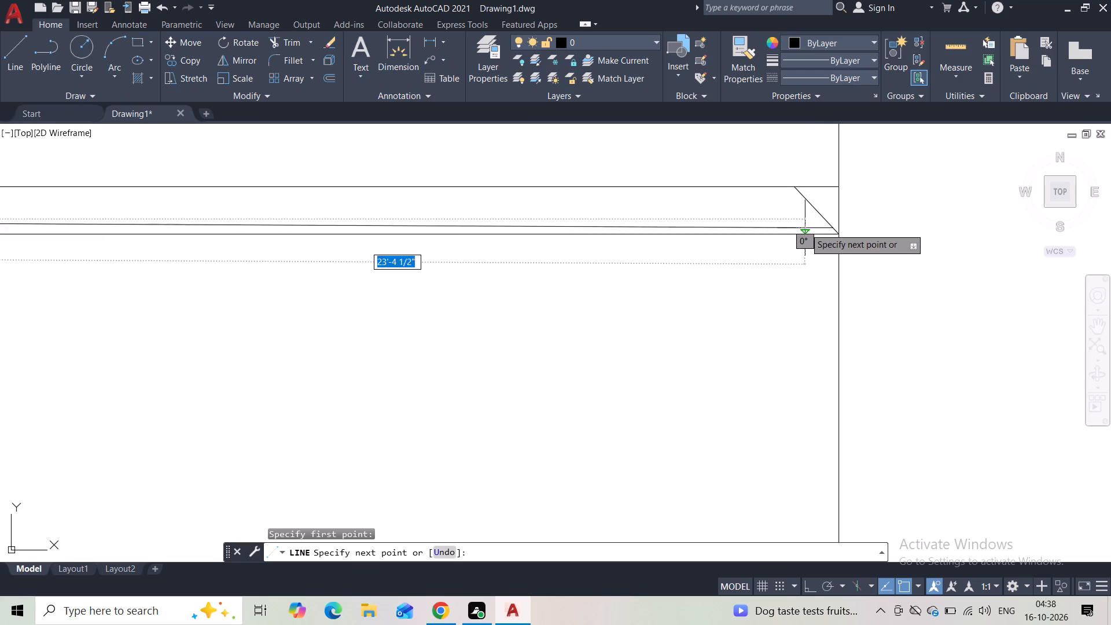
key("F8")
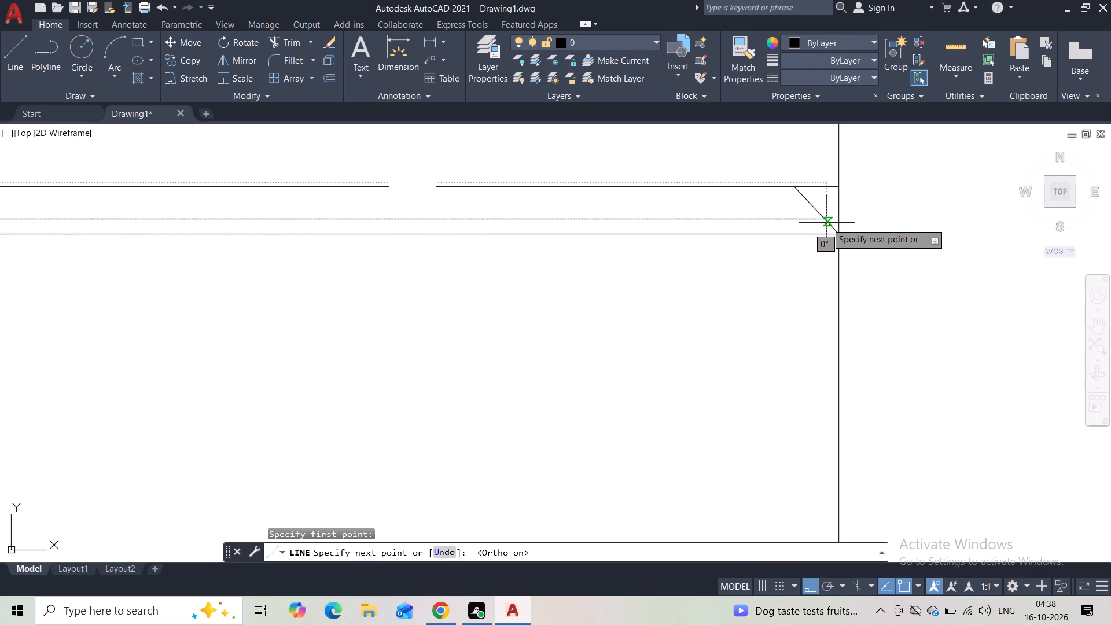
left_click(826, 222)
key("Escape")
Draw a vertical line from the top of the strip's right diagonal up to the lower roof line.
scroll(749, 235, "down", 3)
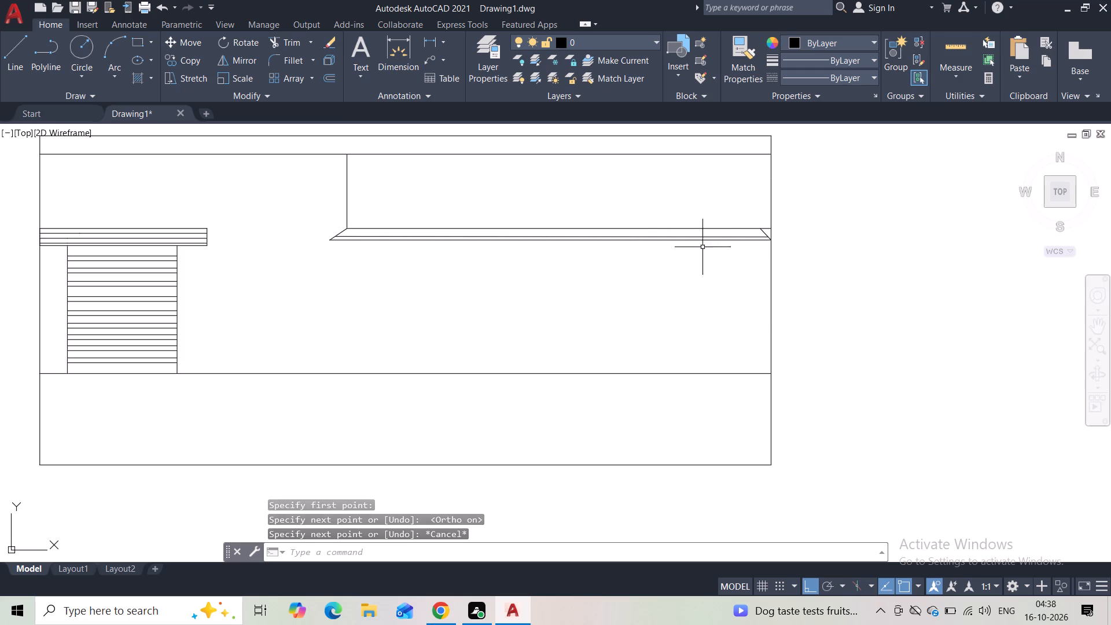
scroll(771, 236, "up", 4)
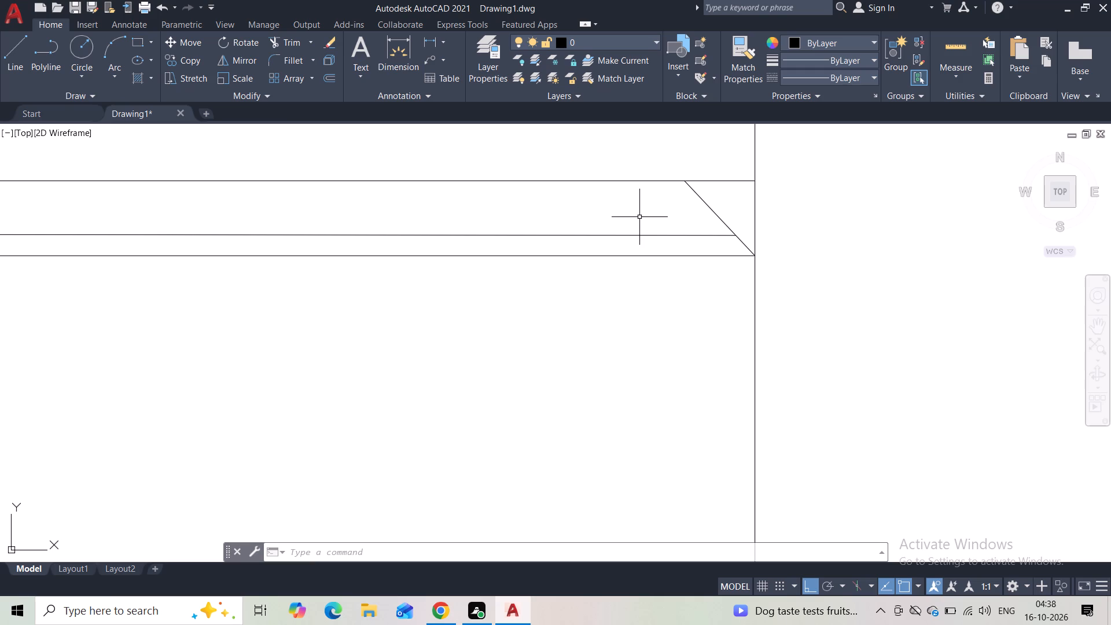
scroll(638, 218, "down", 2)
middle_click_drag(609, 178, 562, 241)
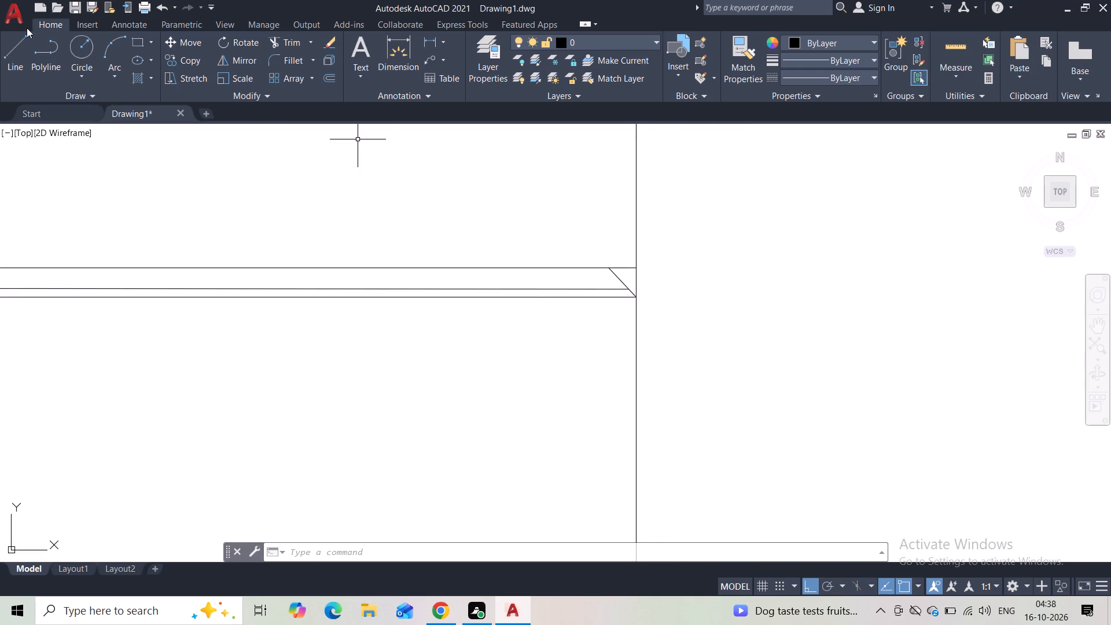
left_click(19, 56)
middle_click_drag(610, 225, 521, 325)
scroll(519, 329, "down", 1)
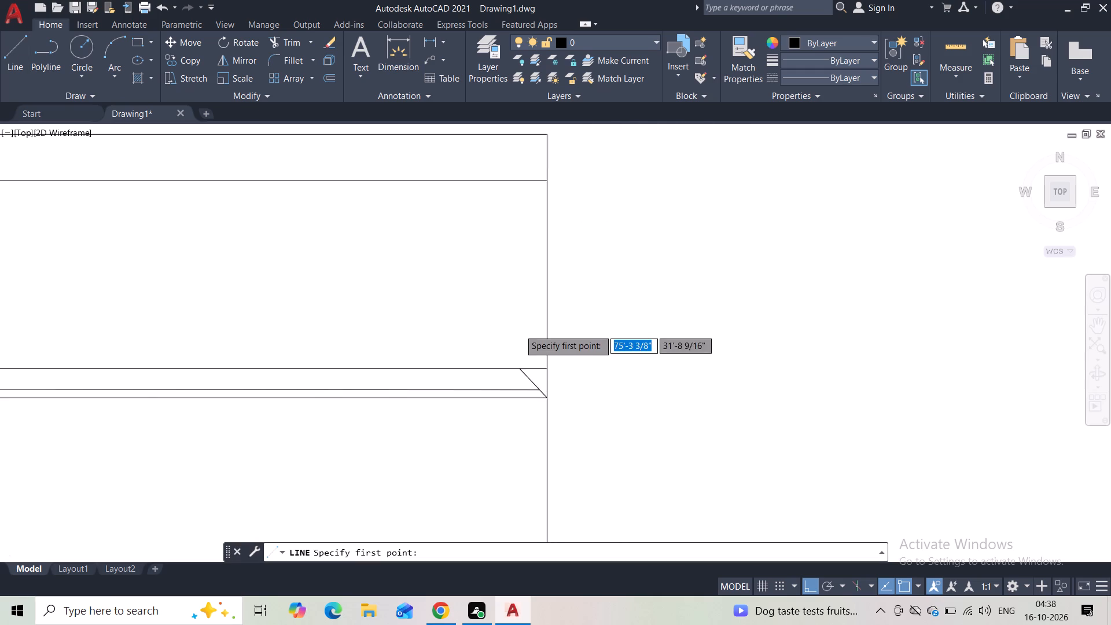
left_click(521, 352)
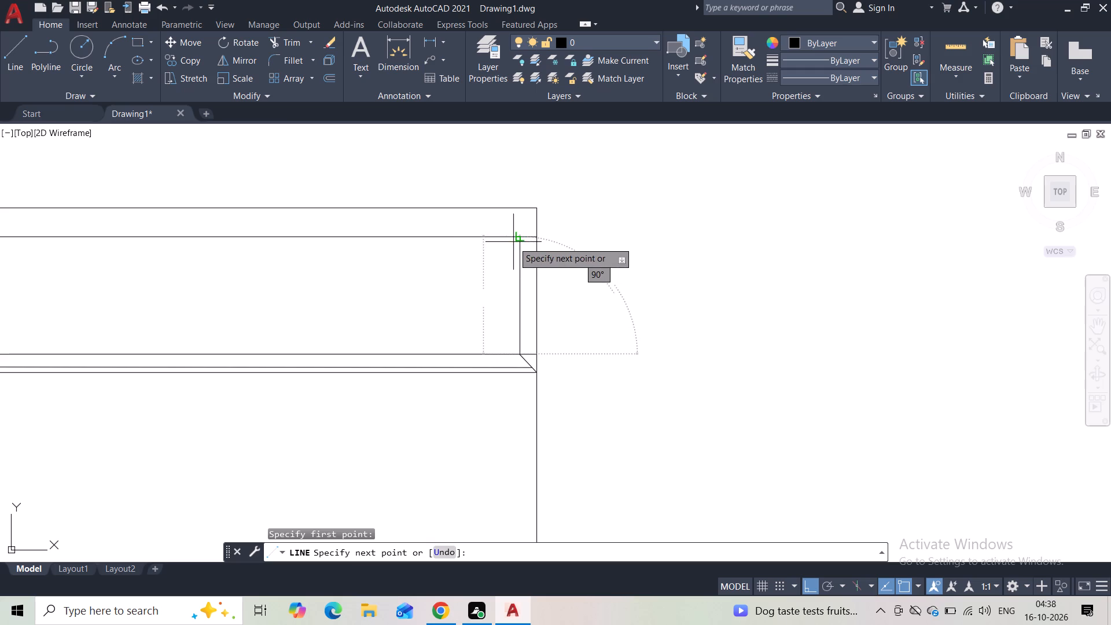
left_click(518, 240)
key("Escape")
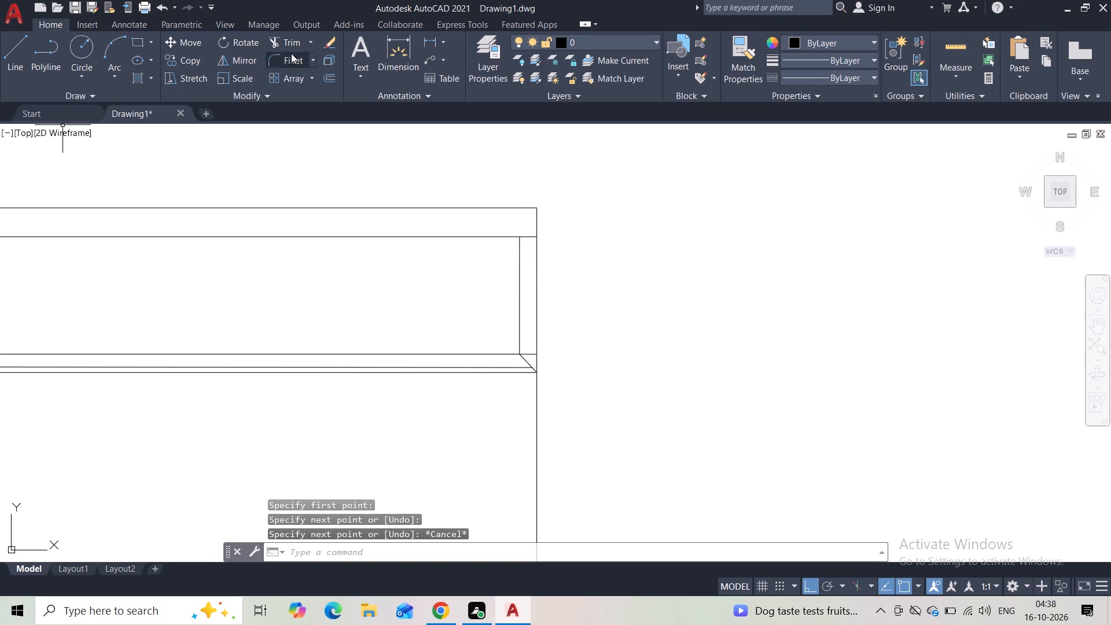
Trim the short piece of the strip's top line between the new vertical and the elevation's right edge.
left_click(274, 41)
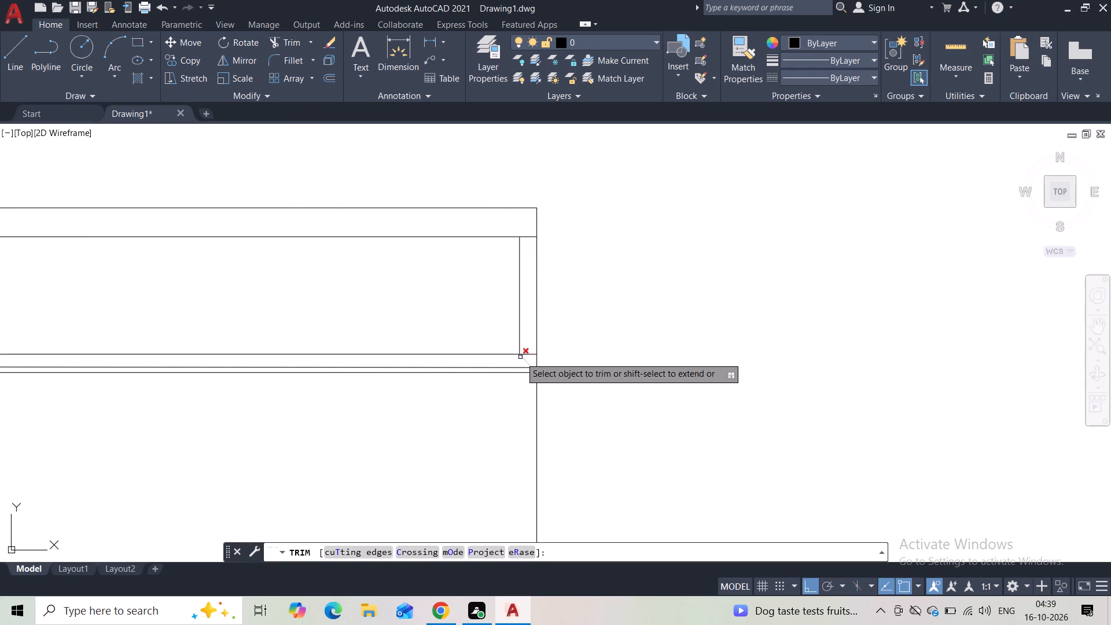
scroll(520, 357, "up", 2)
left_click_drag(546, 339, 546, 373)
scroll(580, 326, "down", 3)
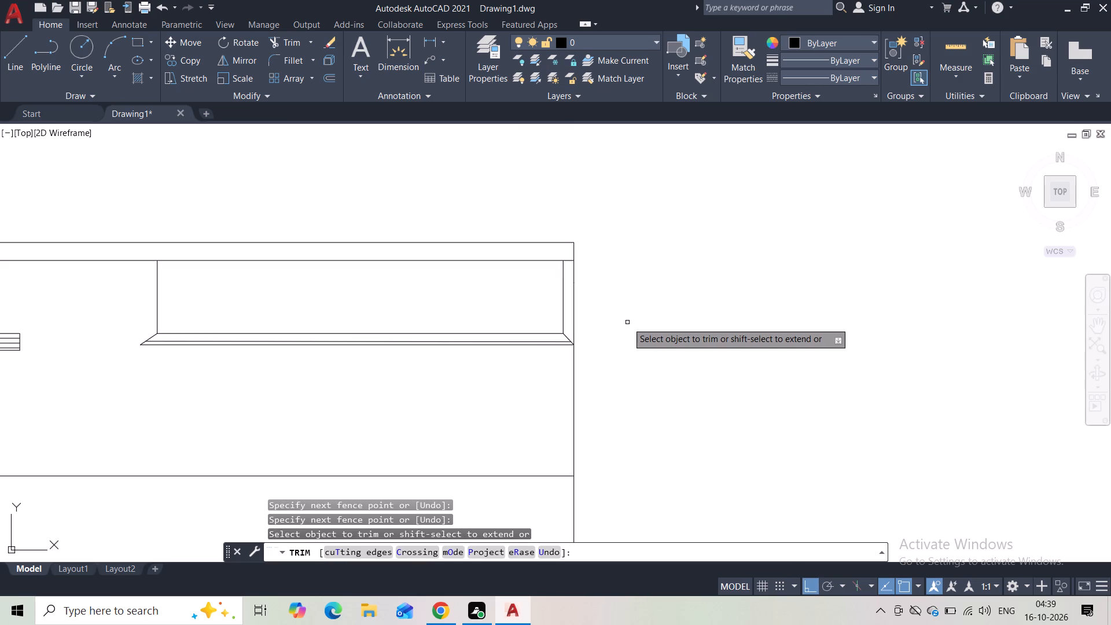
key("Escape")
Draw a rectangle about 7'-6" wide from the strip's underside, aligned with the upper panel's left vertical, down to the base line.
middle_click_drag(635, 374, 680, 283)
middle_click_drag(341, 330, 406, 303)
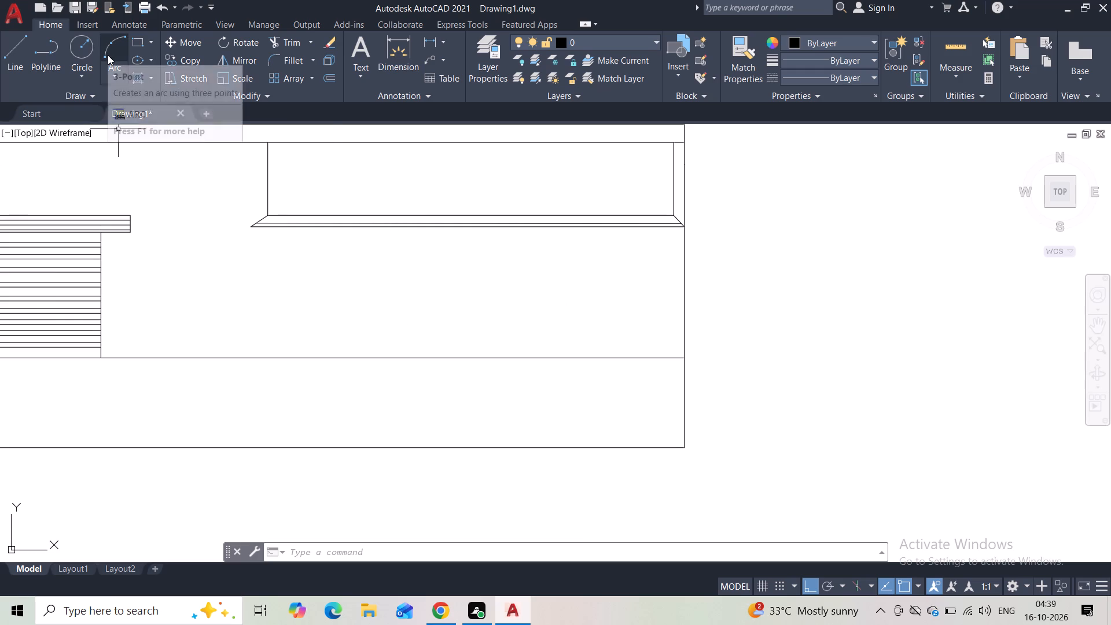
left_click(136, 41)
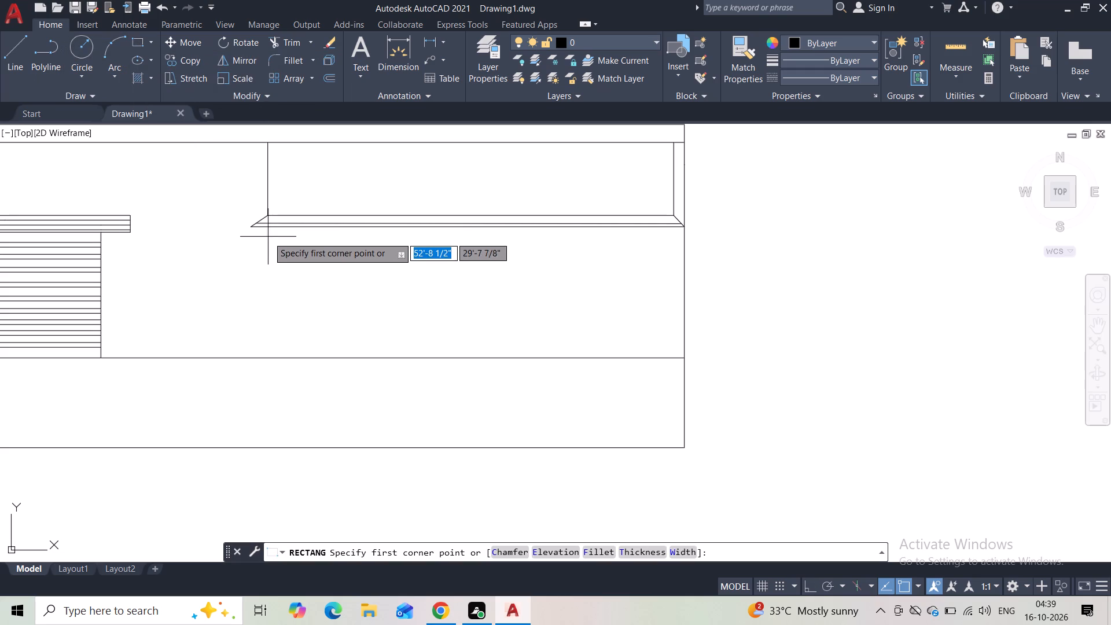
scroll(268, 234, "up", 2)
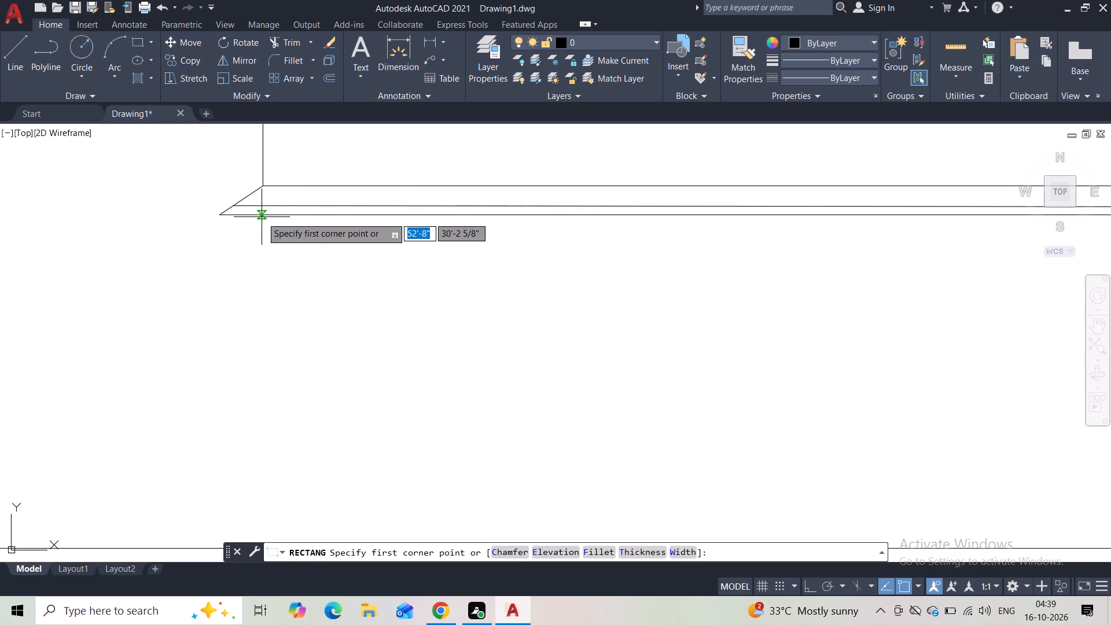
left_click(263, 216)
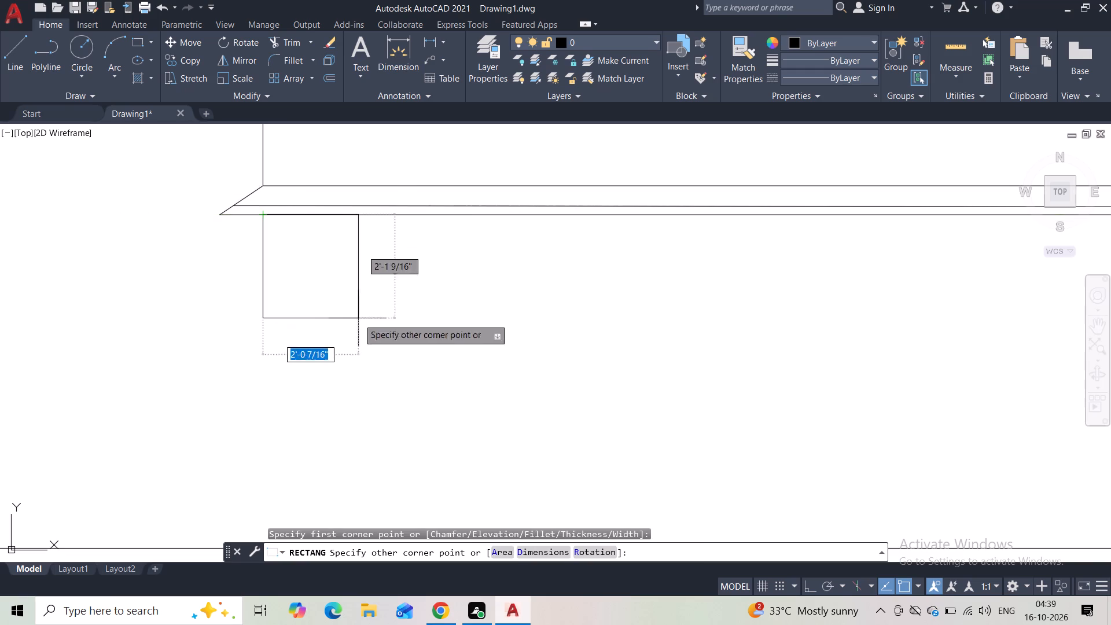
middle_click_drag(370, 354, 366, 262)
scroll(374, 280, "down", 1)
scroll(422, 358, "down", 1)
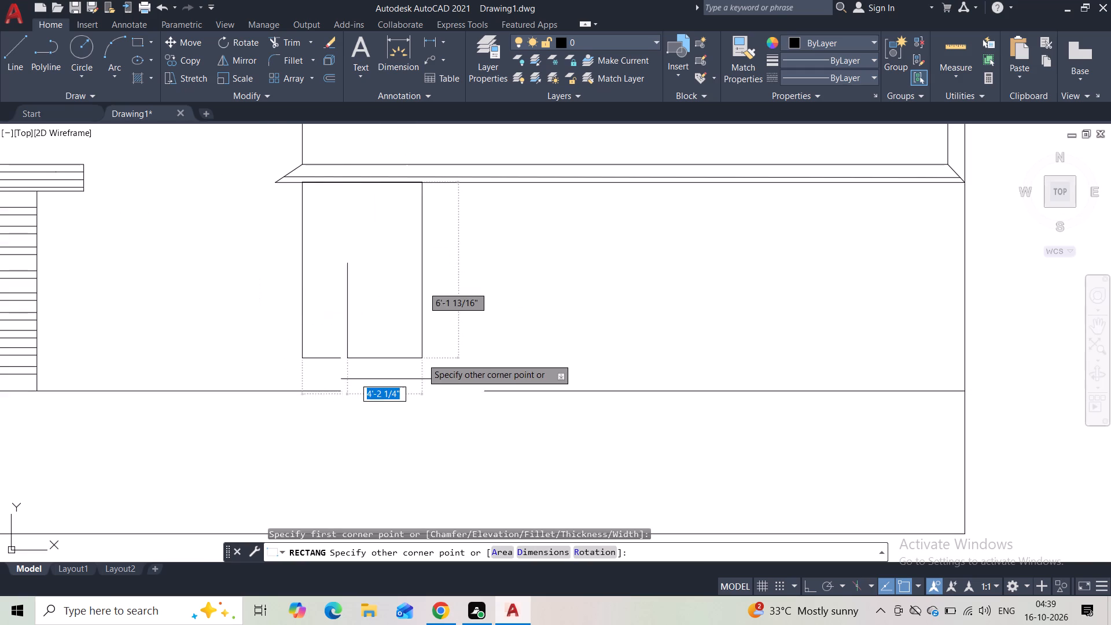
scroll(422, 358, "down", 1)
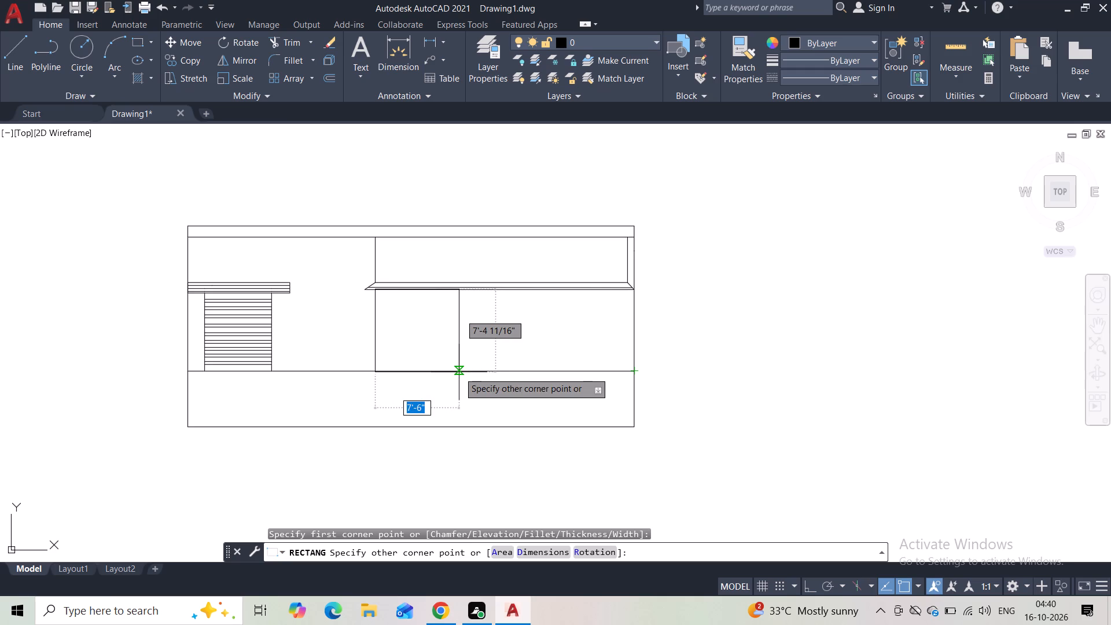
left_click(458, 373)
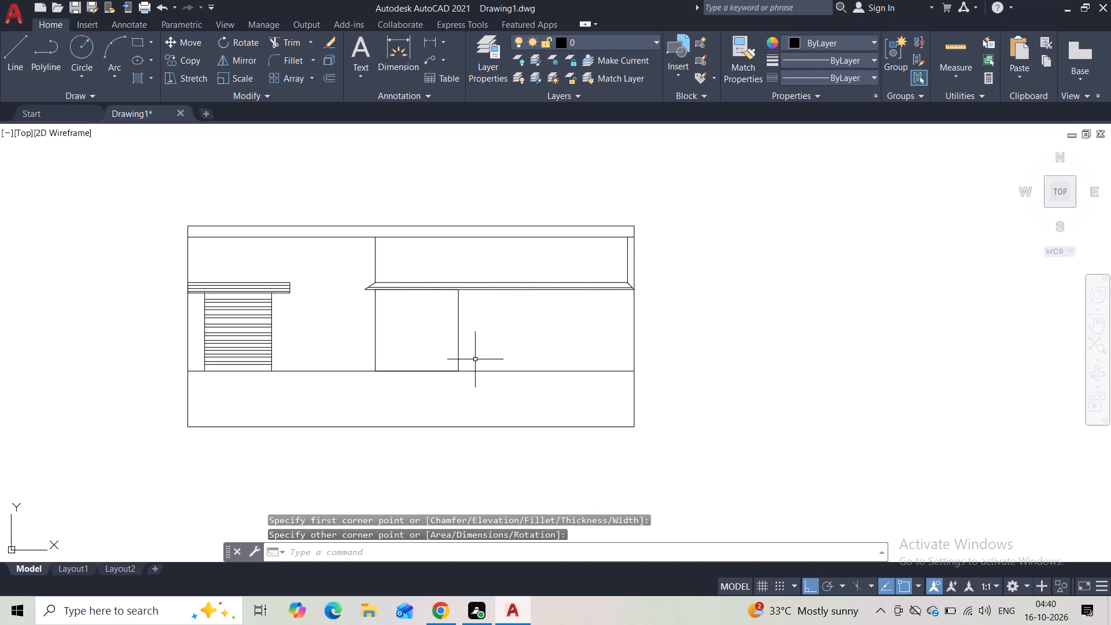
Narrow the new rectangle by stretching its right edge inward about 1'-5".
scroll(467, 335, "up", 1)
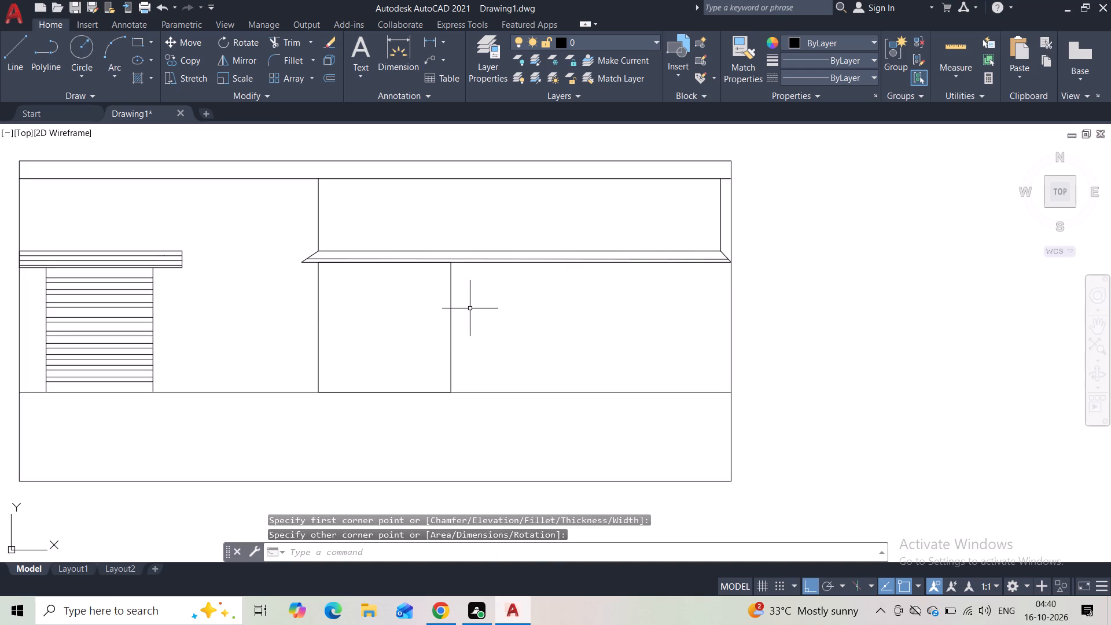
left_click(470, 307)
left_click(289, 321)
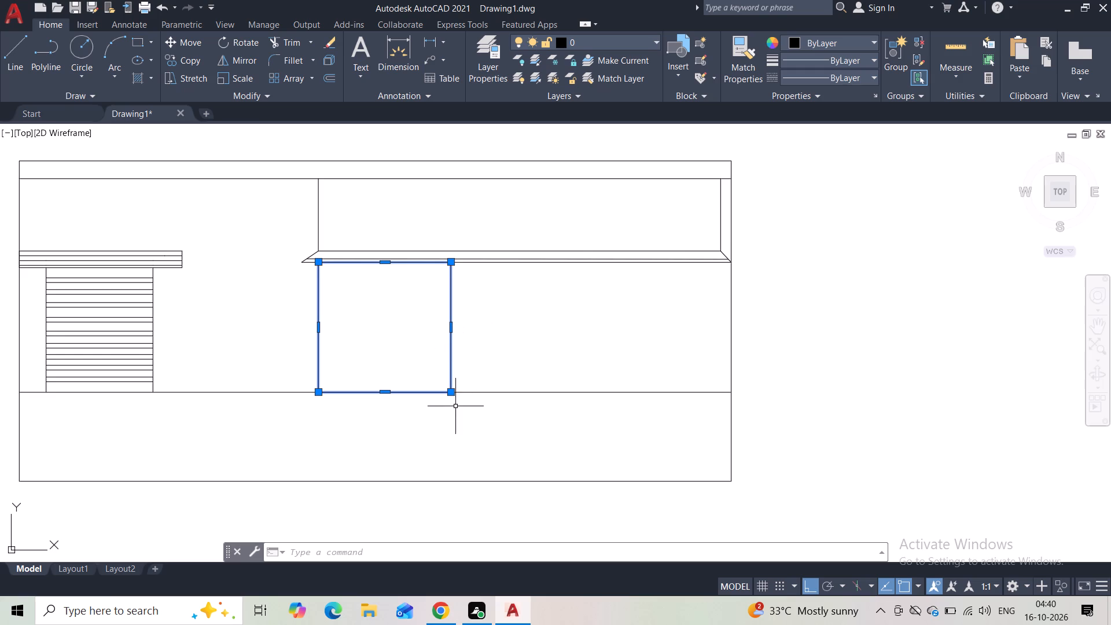
left_click(451, 392)
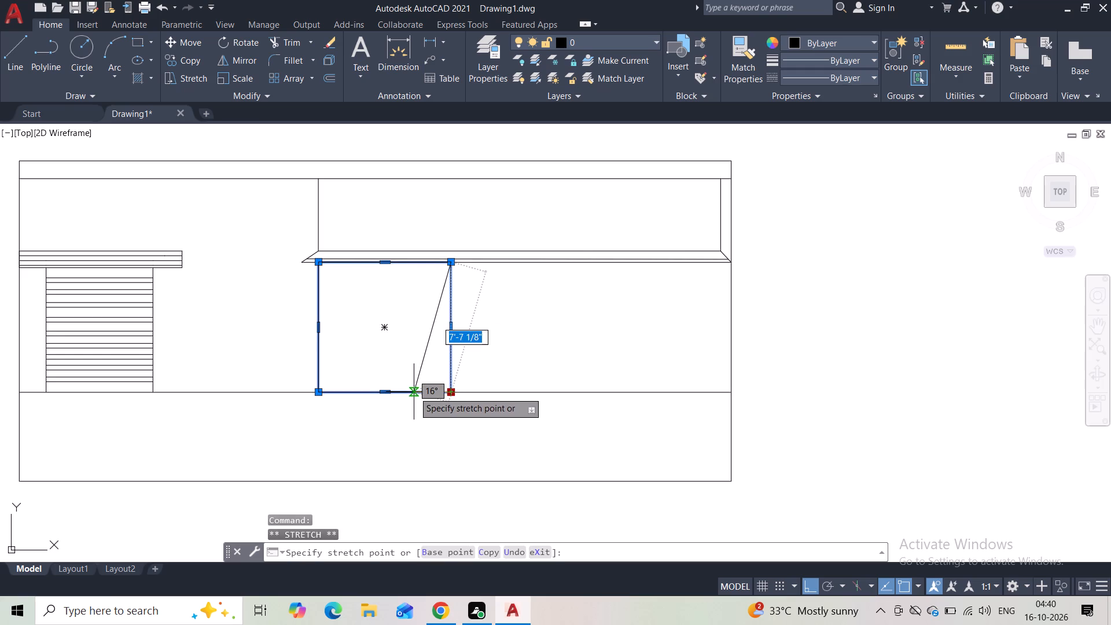
key("Escape")
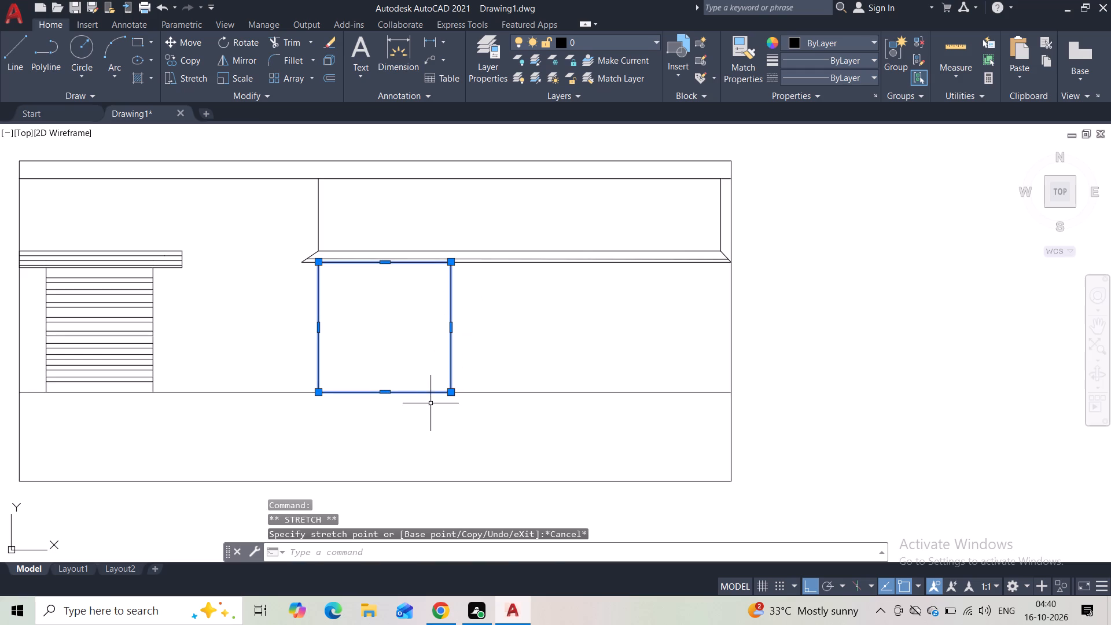
left_click(451, 330)
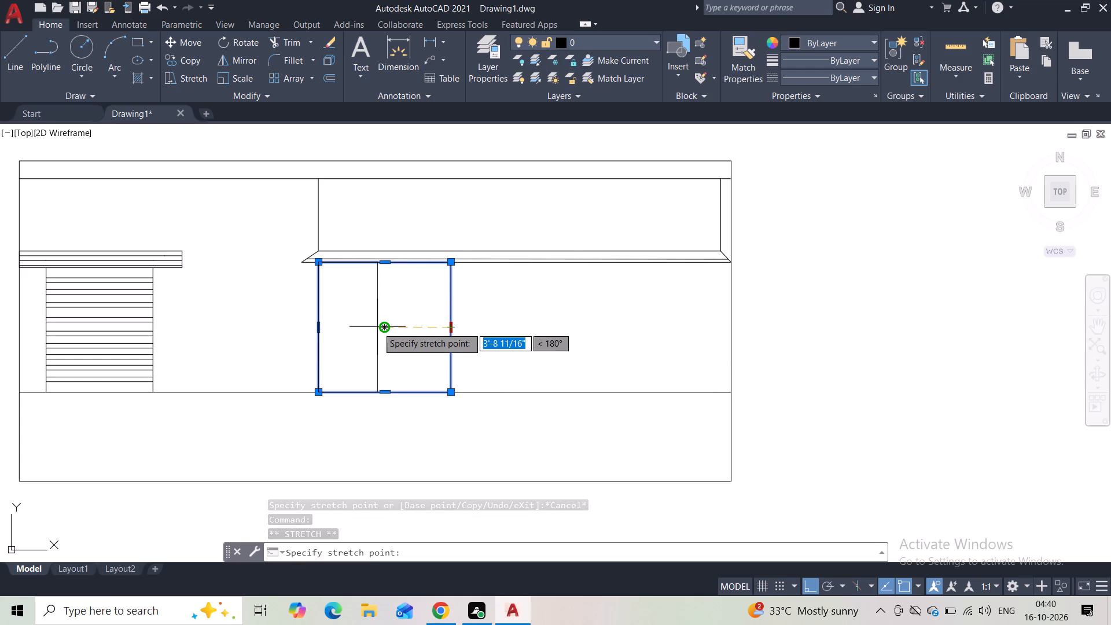
left_click(425, 328)
key("Escape")
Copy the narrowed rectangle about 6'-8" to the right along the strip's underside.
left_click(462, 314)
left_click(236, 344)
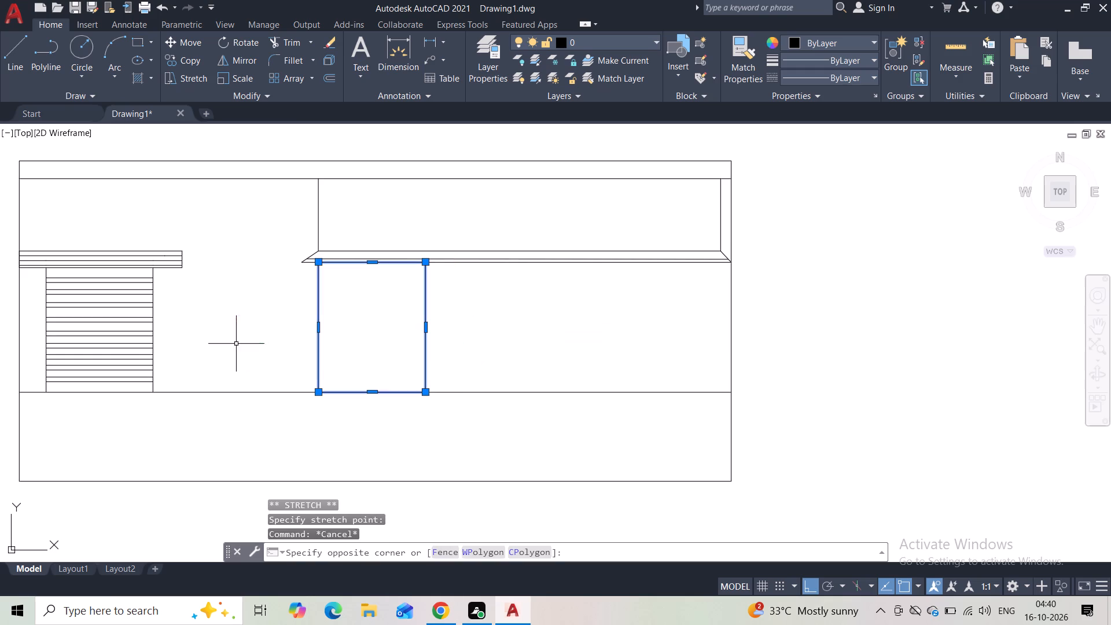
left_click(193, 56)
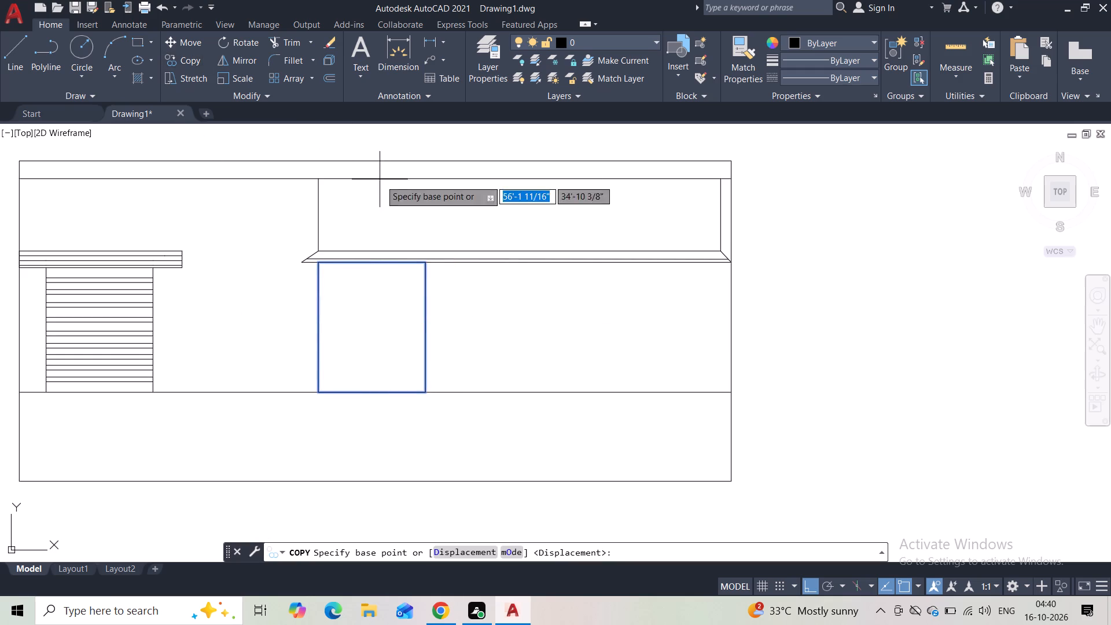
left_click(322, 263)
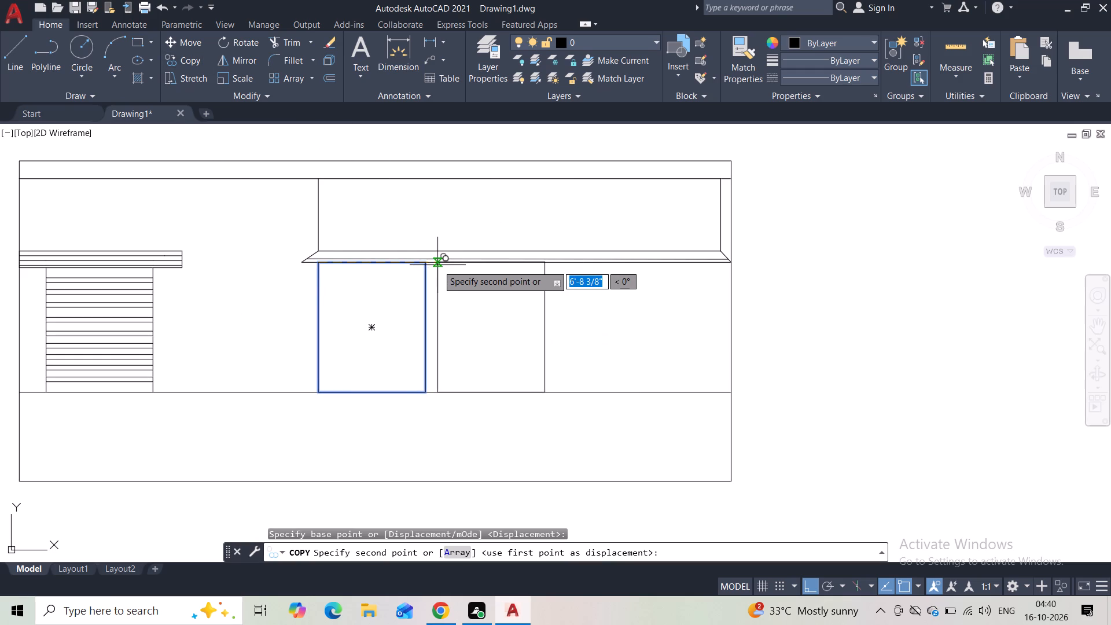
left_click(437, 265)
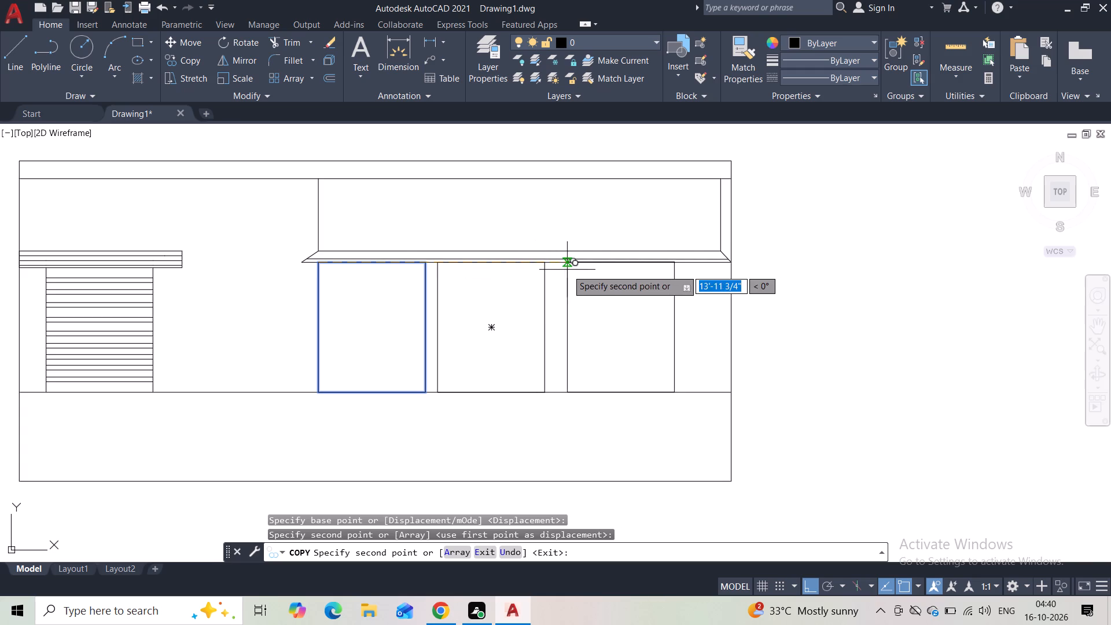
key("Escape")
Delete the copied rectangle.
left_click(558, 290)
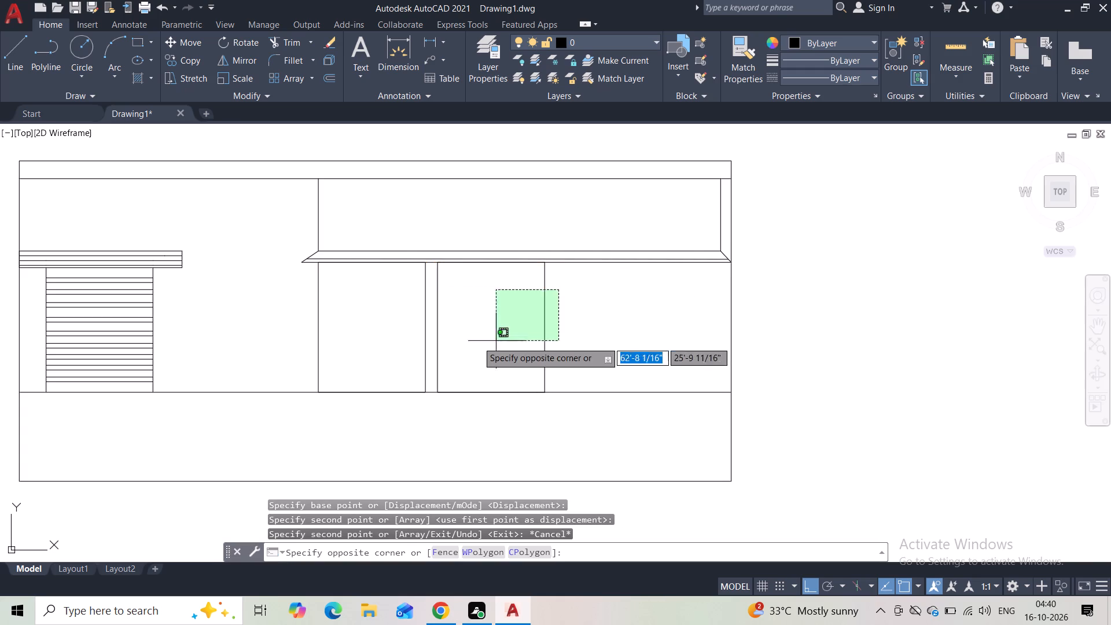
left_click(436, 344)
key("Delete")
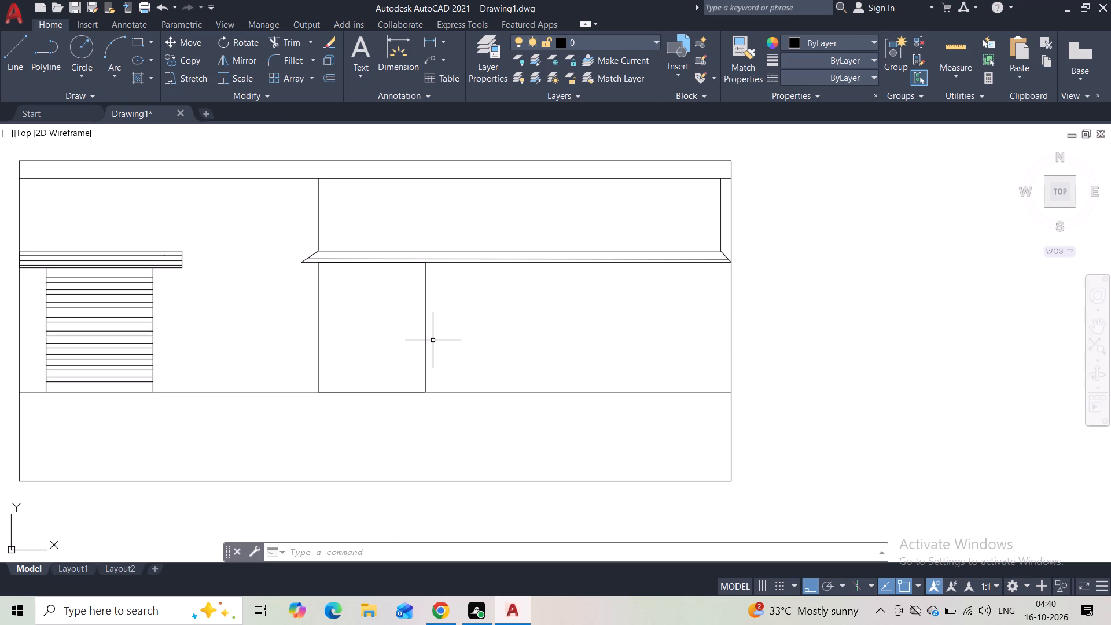
Widen the remaining rectangle by stretching its right edge slightly outward.
left_click(427, 330)
left_click(424, 325)
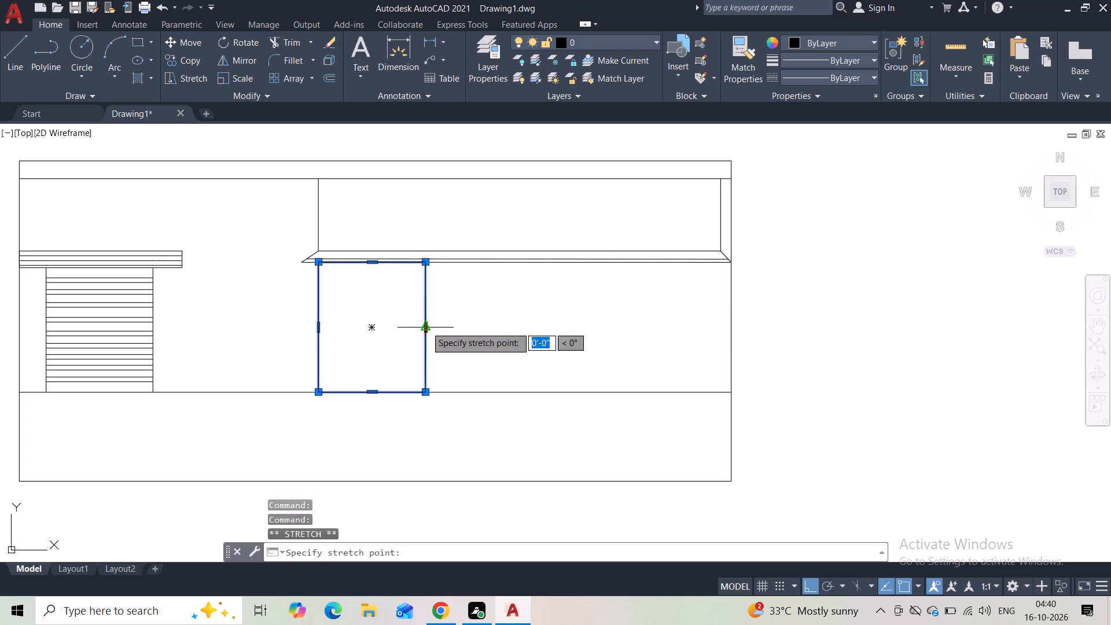
left_click(438, 328)
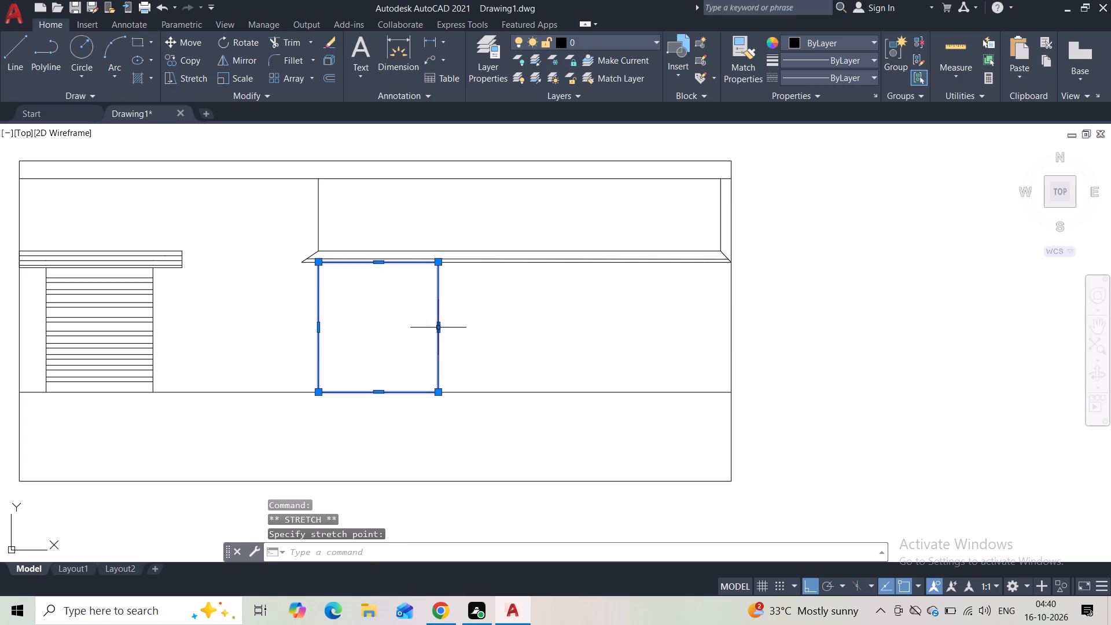
key("Escape")
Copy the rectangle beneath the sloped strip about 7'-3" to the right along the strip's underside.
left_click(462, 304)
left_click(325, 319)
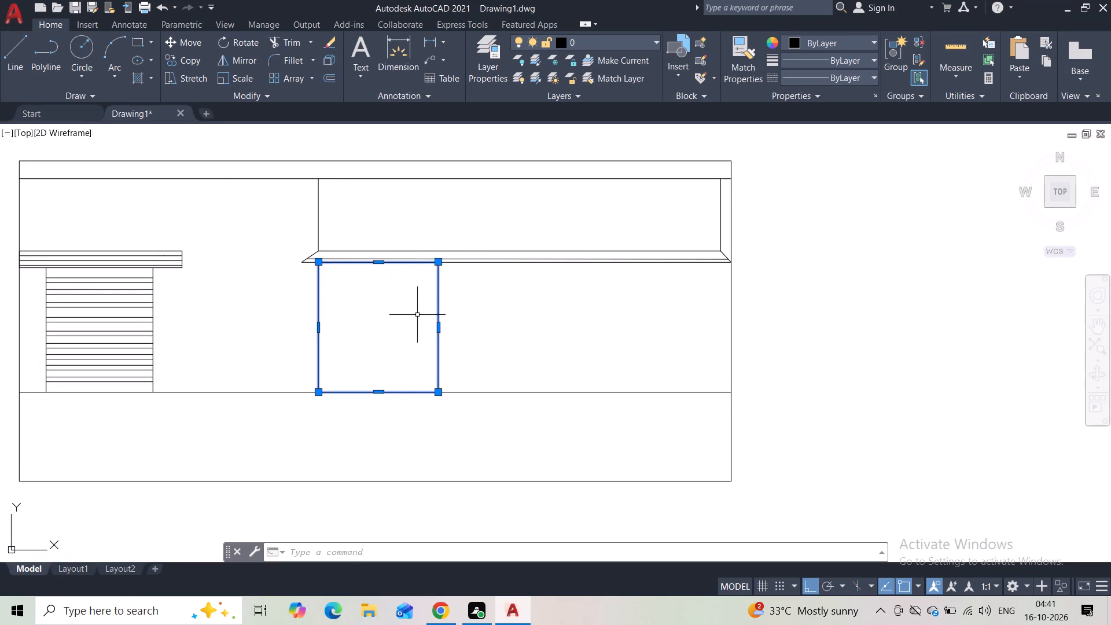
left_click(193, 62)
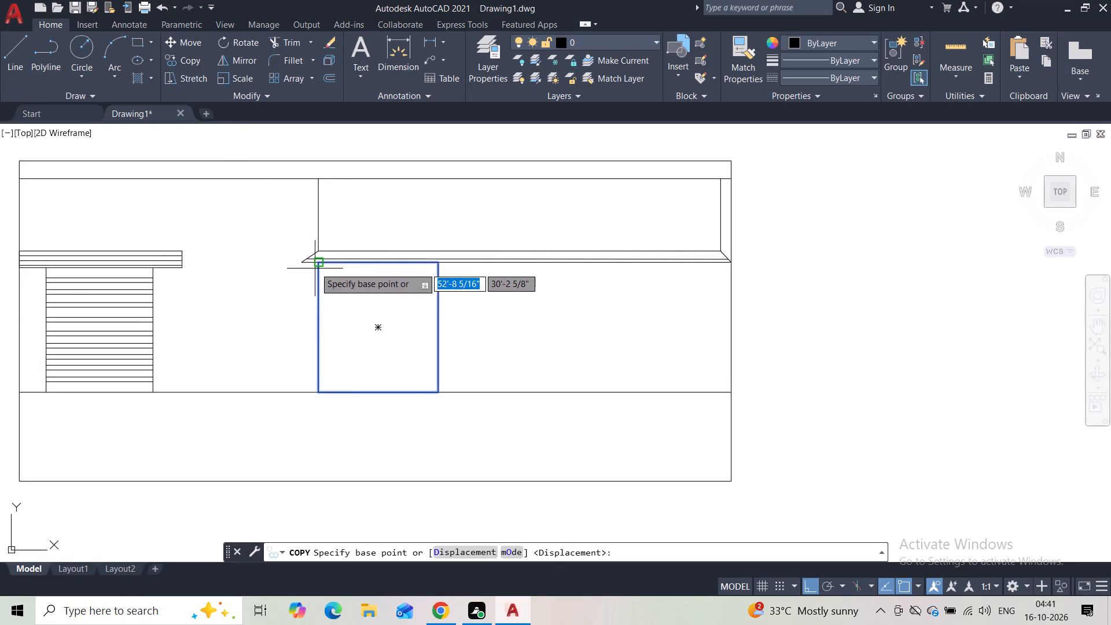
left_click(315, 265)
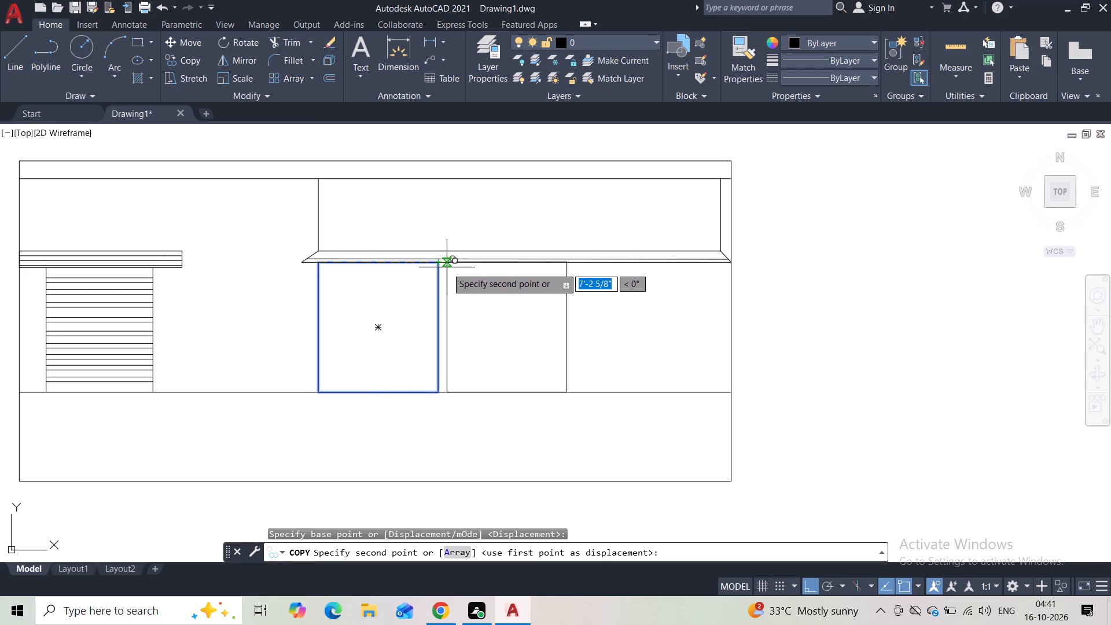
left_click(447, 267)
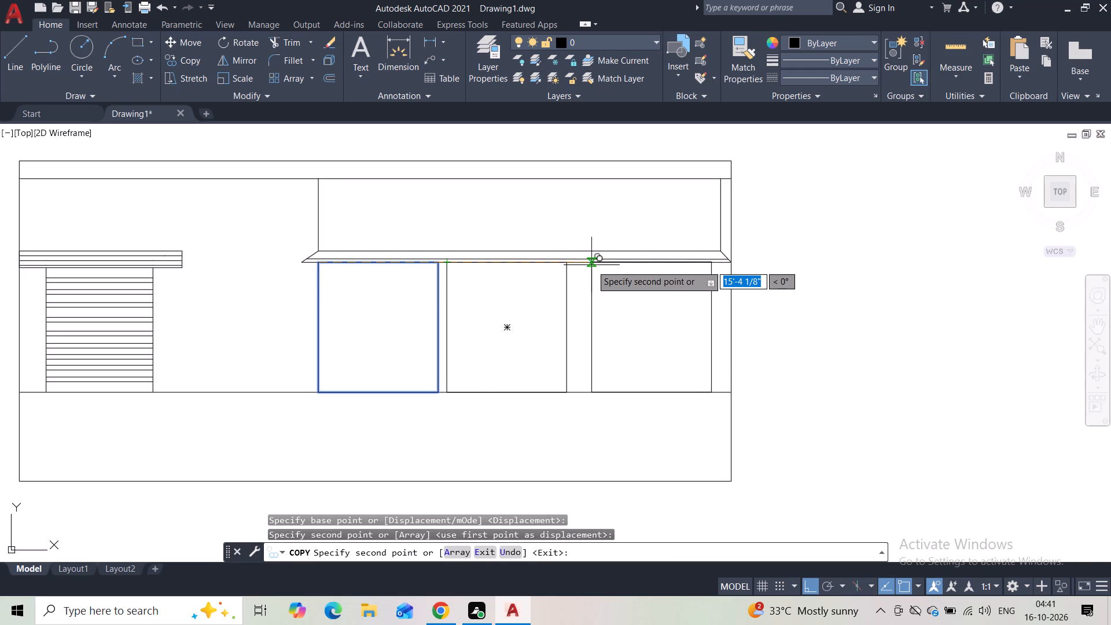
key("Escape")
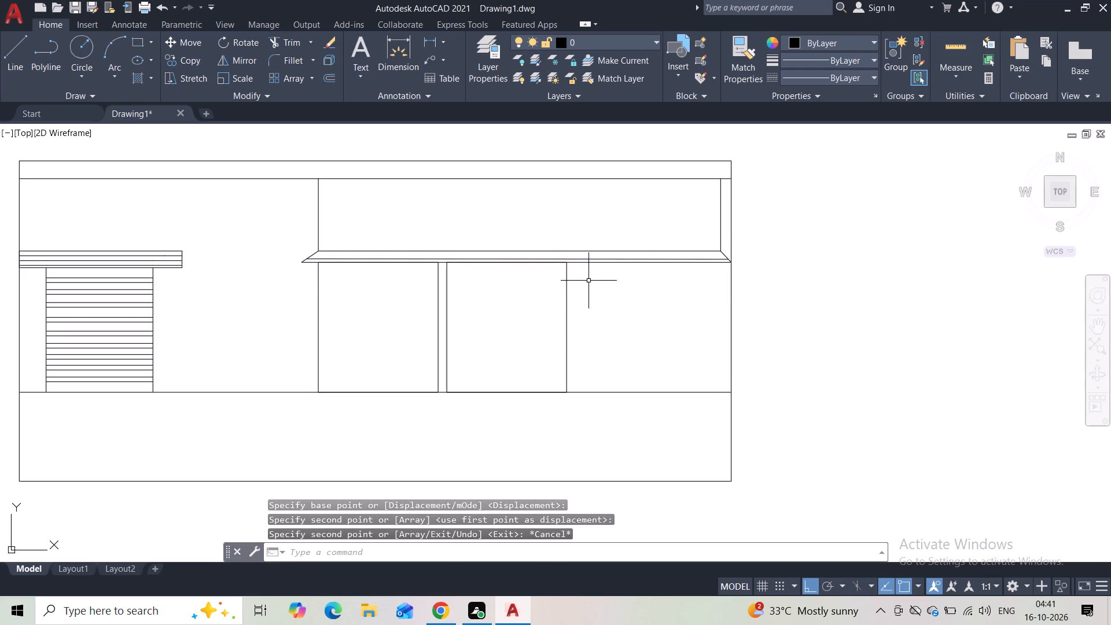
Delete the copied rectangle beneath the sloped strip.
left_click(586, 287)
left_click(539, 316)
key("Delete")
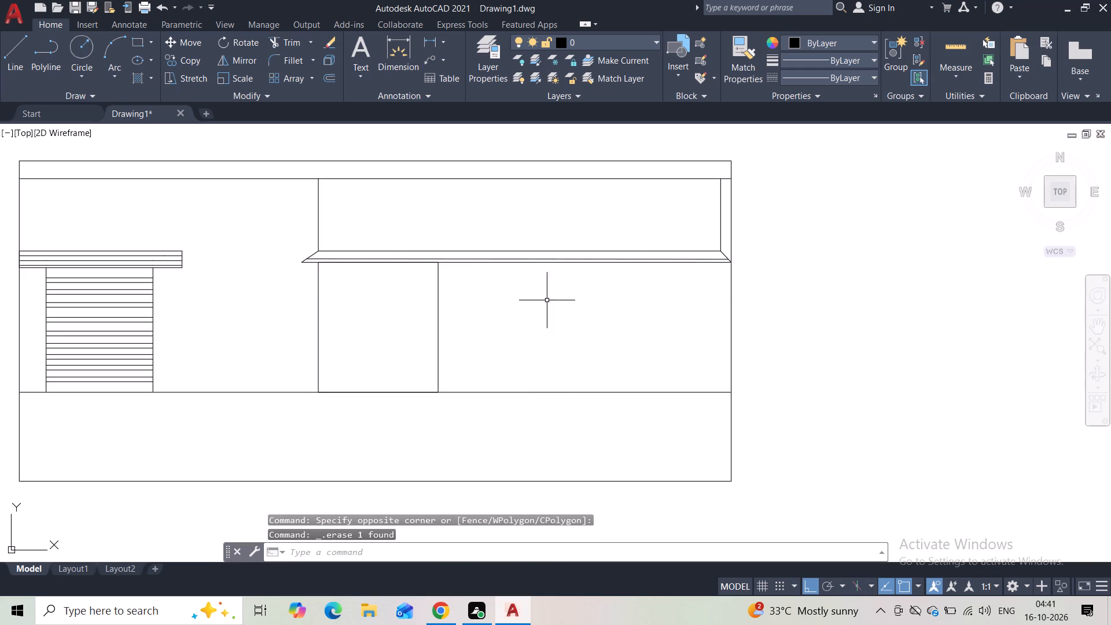
Widen the remaining rectangle beneath the sloped strip by stretching its right edge slightly outward.
left_click(501, 326)
left_click(422, 330)
left_click(440, 328)
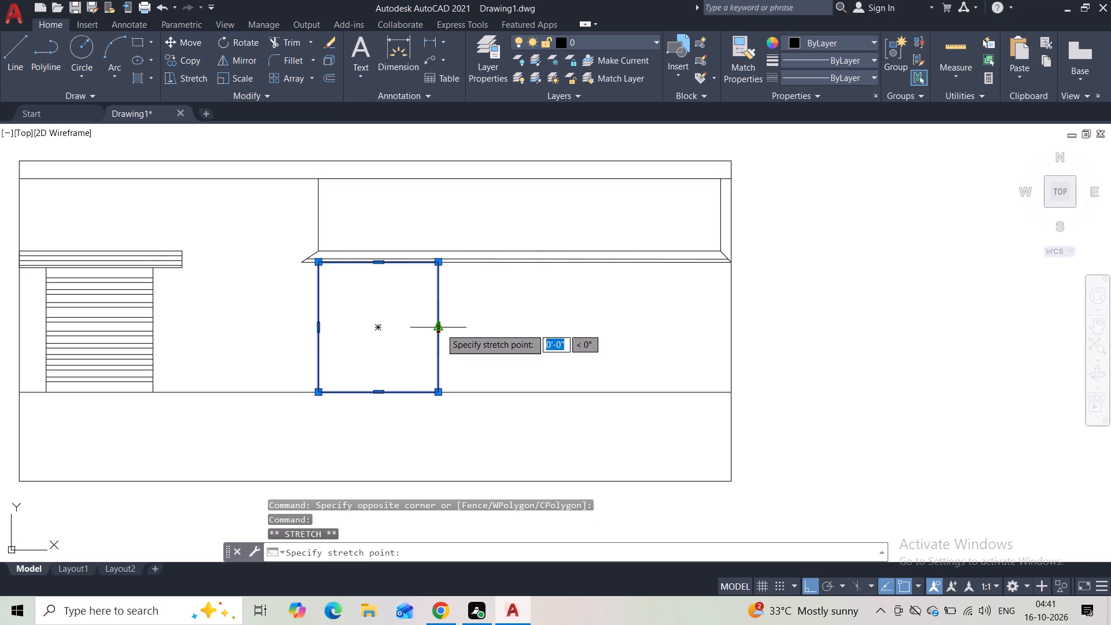
left_click(450, 329)
key("Escape")
Copy the widened rectangle to the right along the strip's underside, leaving a narrow gap between the two.
left_click(494, 296)
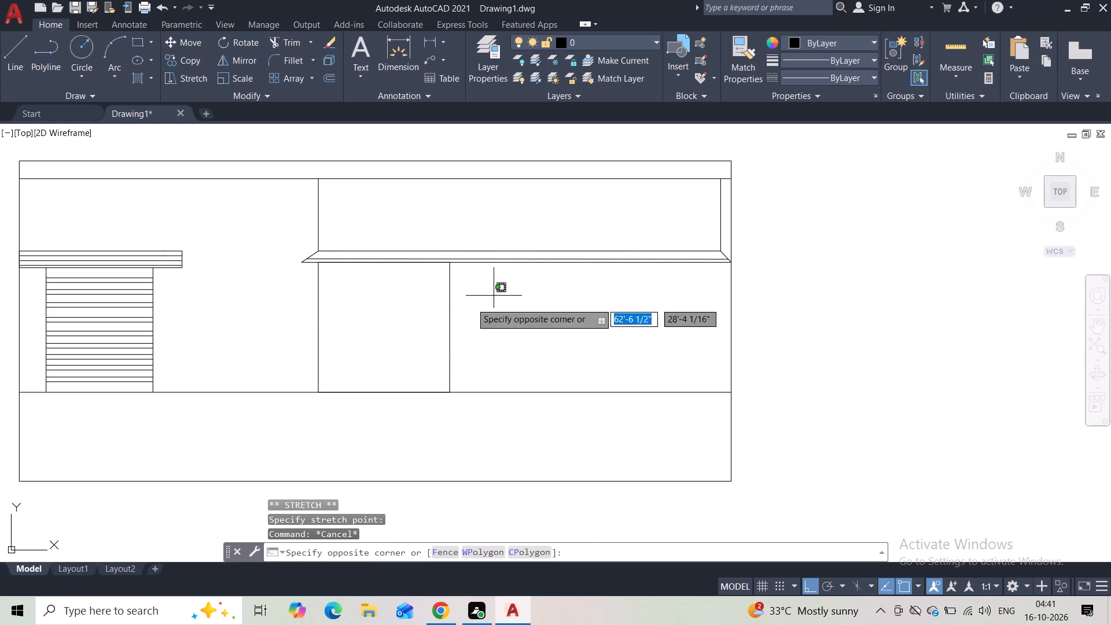
left_click(371, 337)
left_click(190, 64)
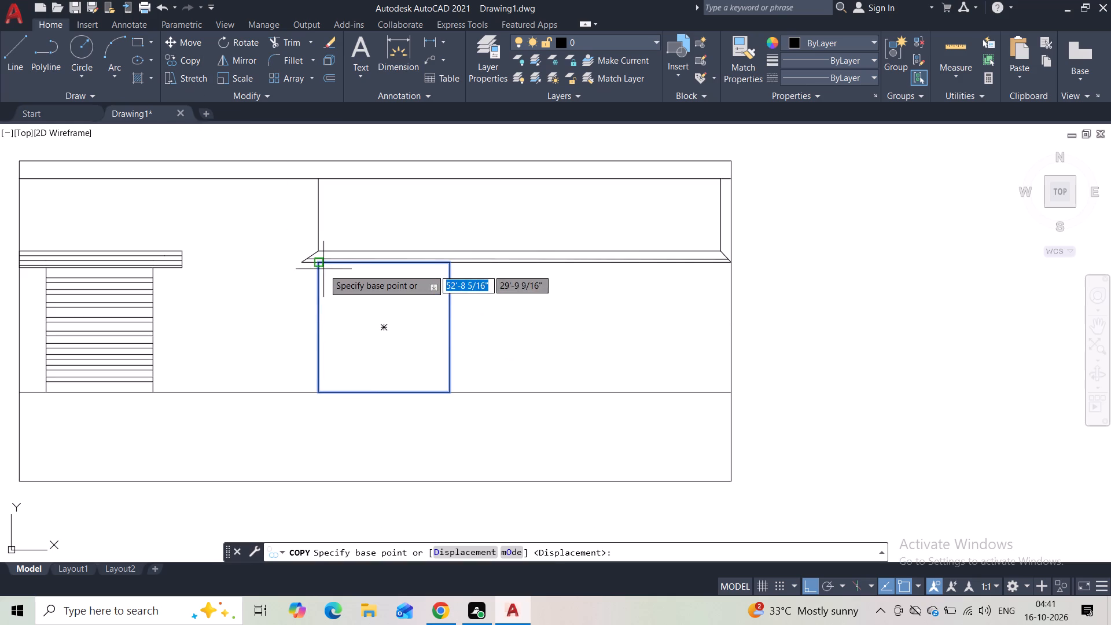
left_click(321, 266)
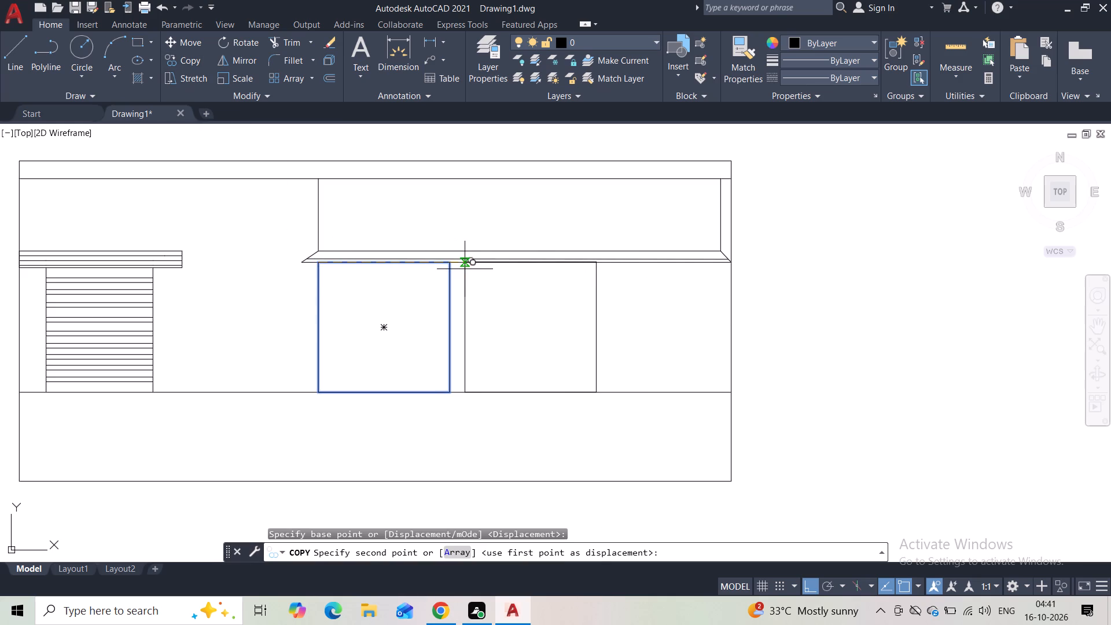
left_click(462, 270)
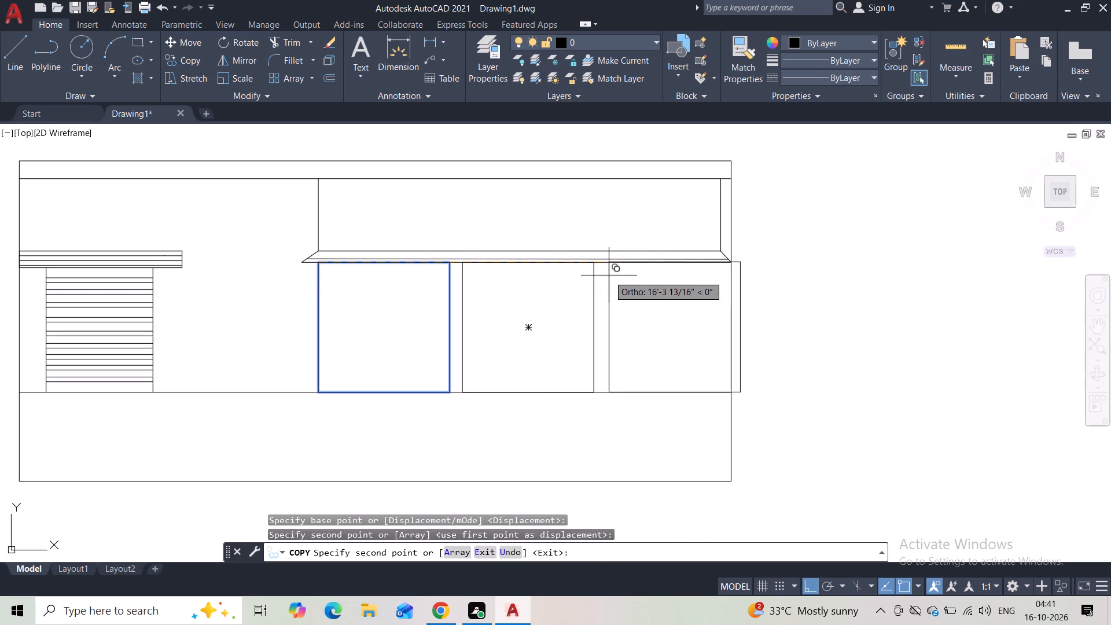
key("Escape")
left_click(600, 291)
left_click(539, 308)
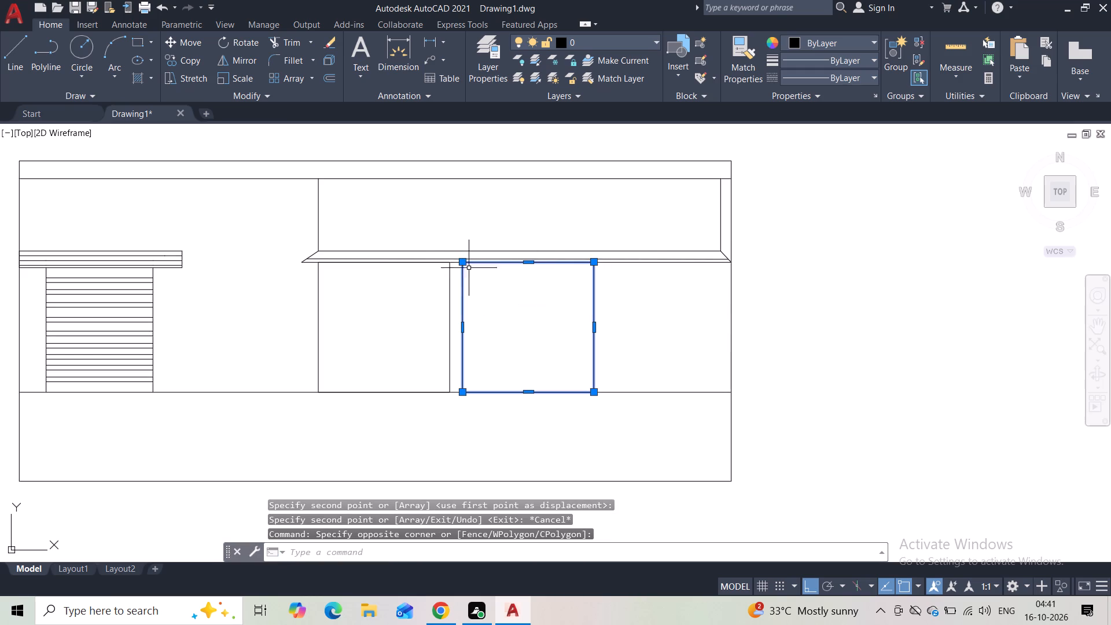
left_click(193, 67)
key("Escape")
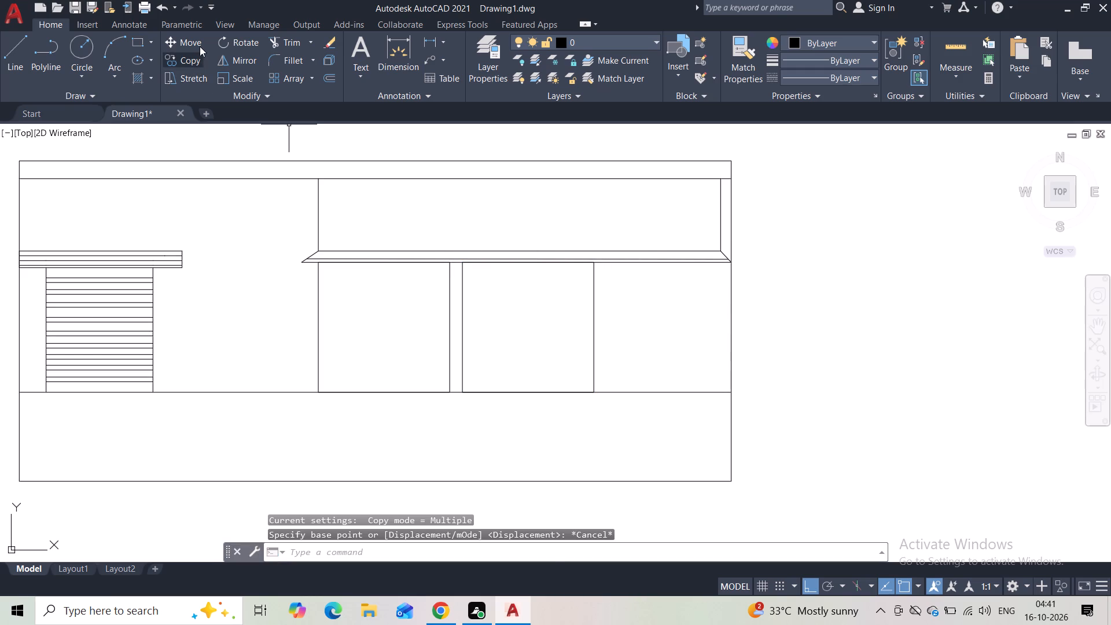
Move the copied rectangle slightly left along the strip's underside to narrow the gap to the first rectangle.
left_click(661, 322)
left_click(590, 334)
left_click(179, 44)
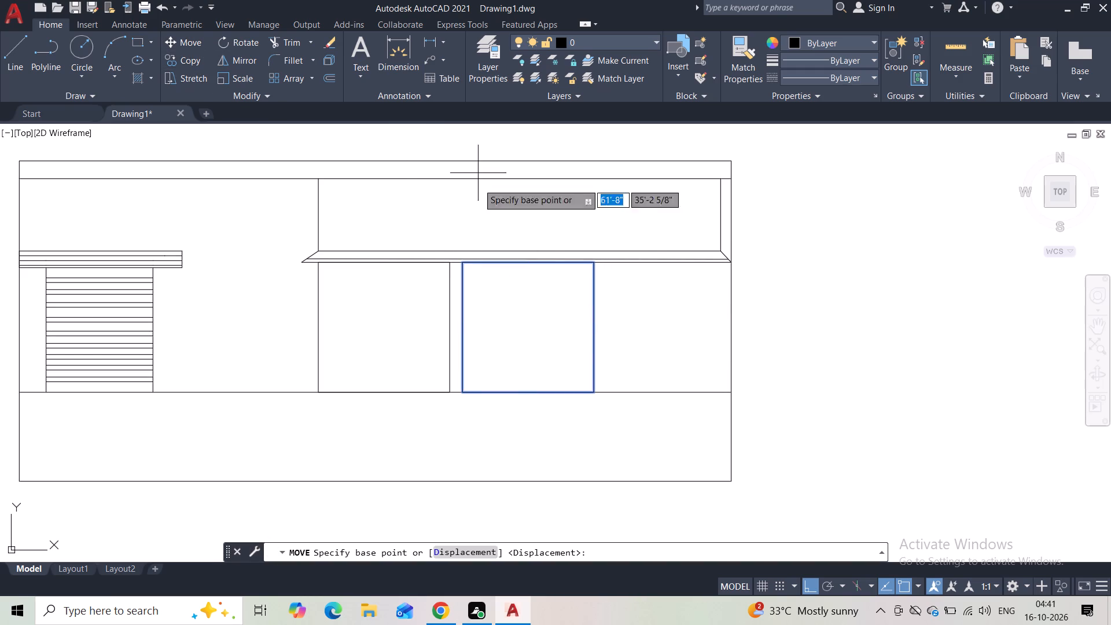
scroll(468, 243, "up", 3)
left_click(442, 311)
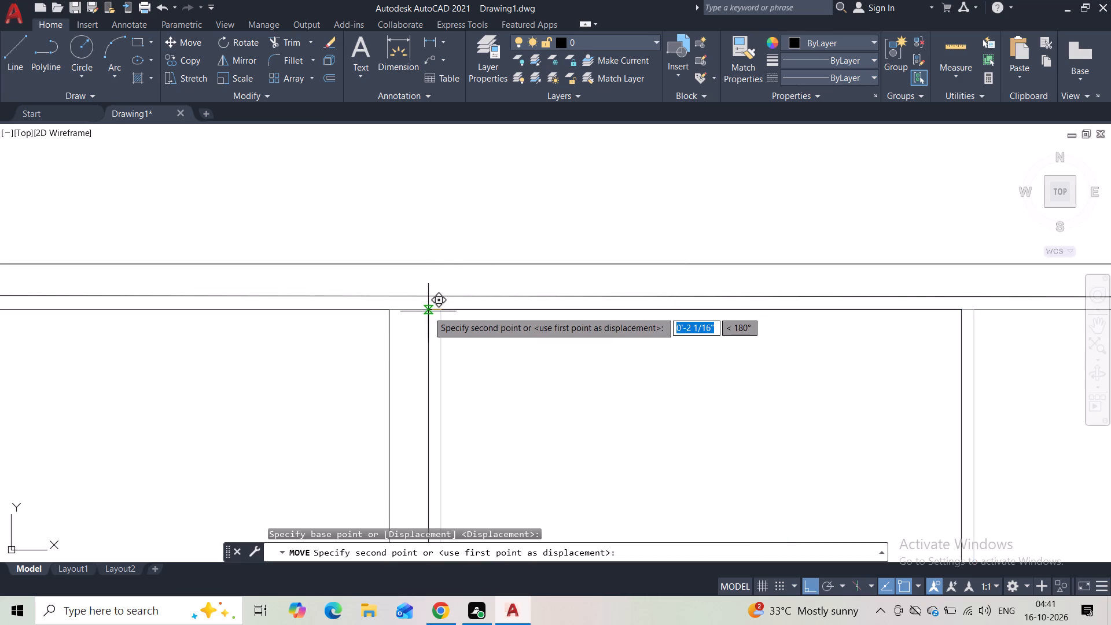
left_click(415, 312)
key("Escape")
Copy the second rectangle about 7'-10" to the right to form a third opening beneath the sloped strip.
scroll(466, 356, "down", 2)
middle_click_drag(465, 356, 455, 318)
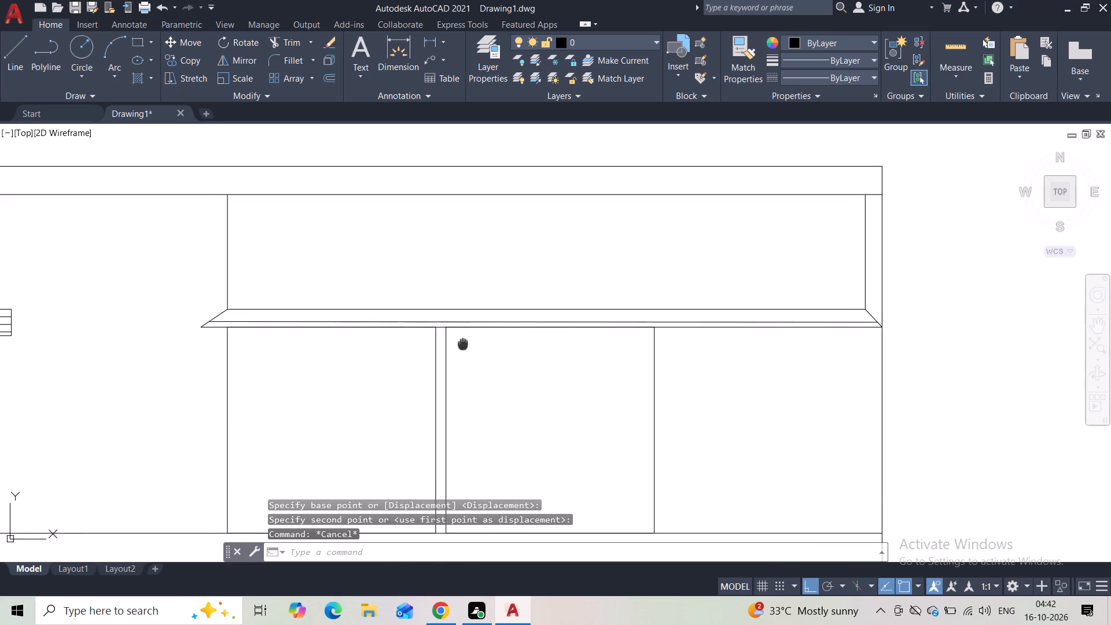
middle_click_drag(455, 318, 411, 239)
left_click(627, 307)
left_click(571, 332)
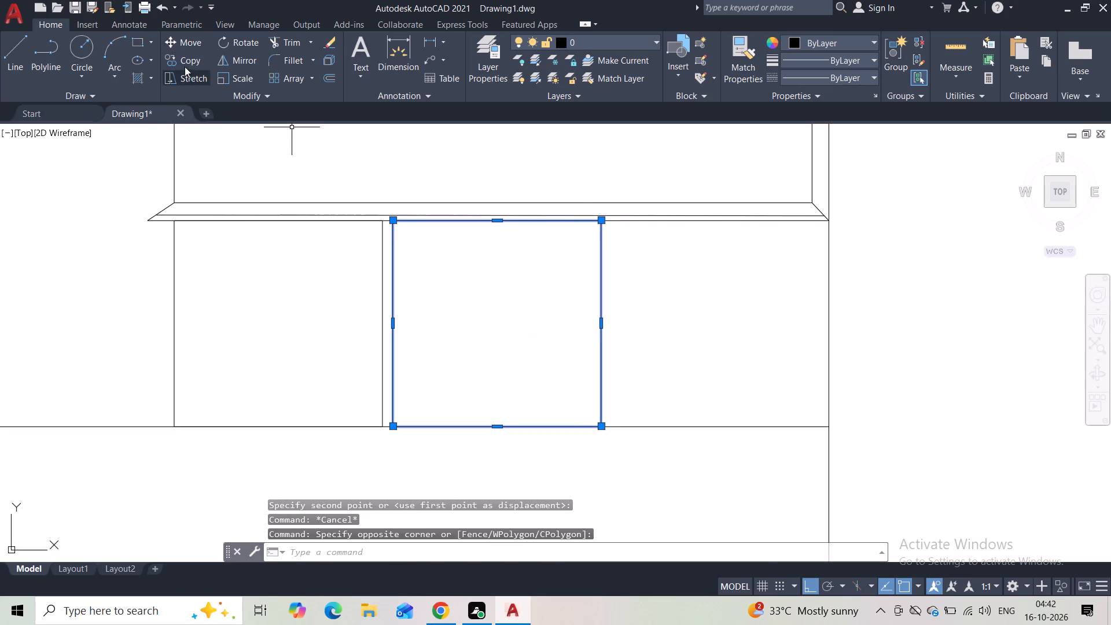
left_click(185, 62)
left_click(396, 224)
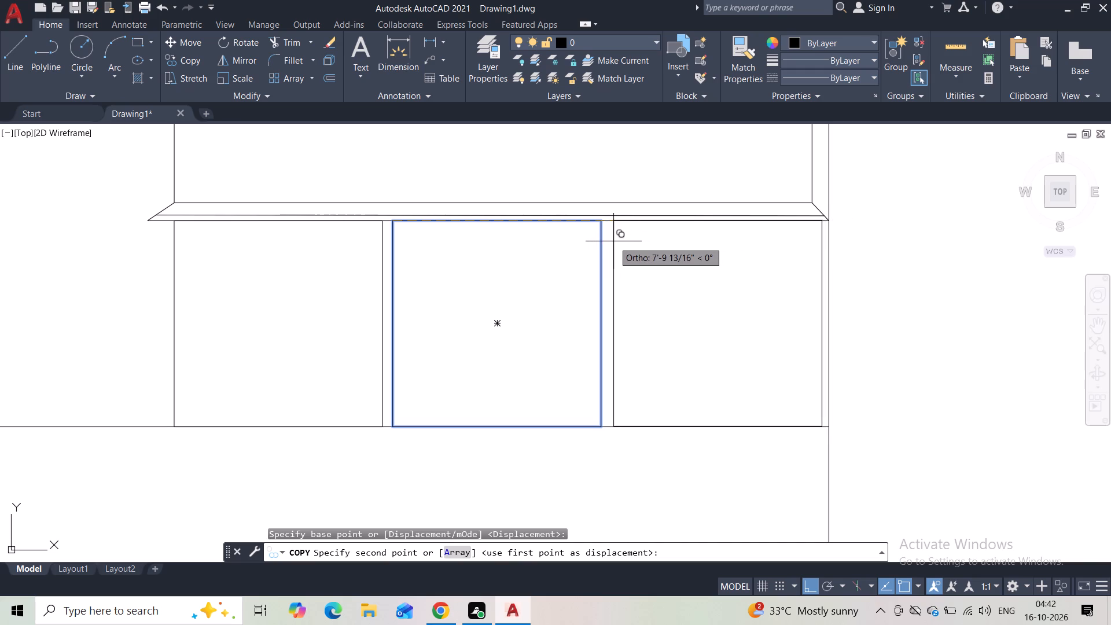
left_click(613, 241)
key("Escape")
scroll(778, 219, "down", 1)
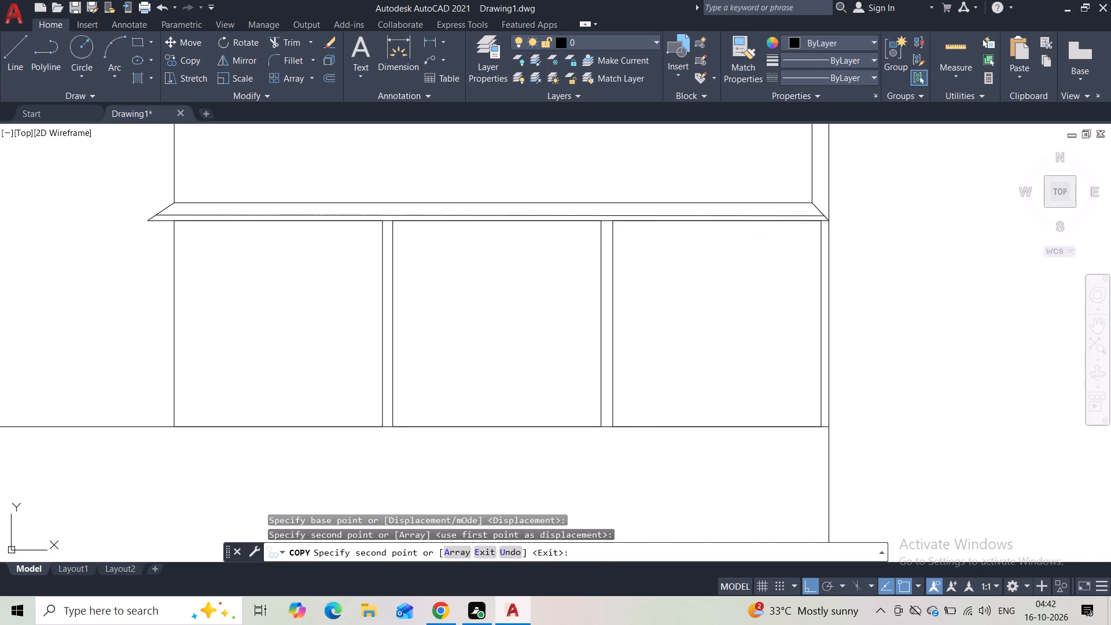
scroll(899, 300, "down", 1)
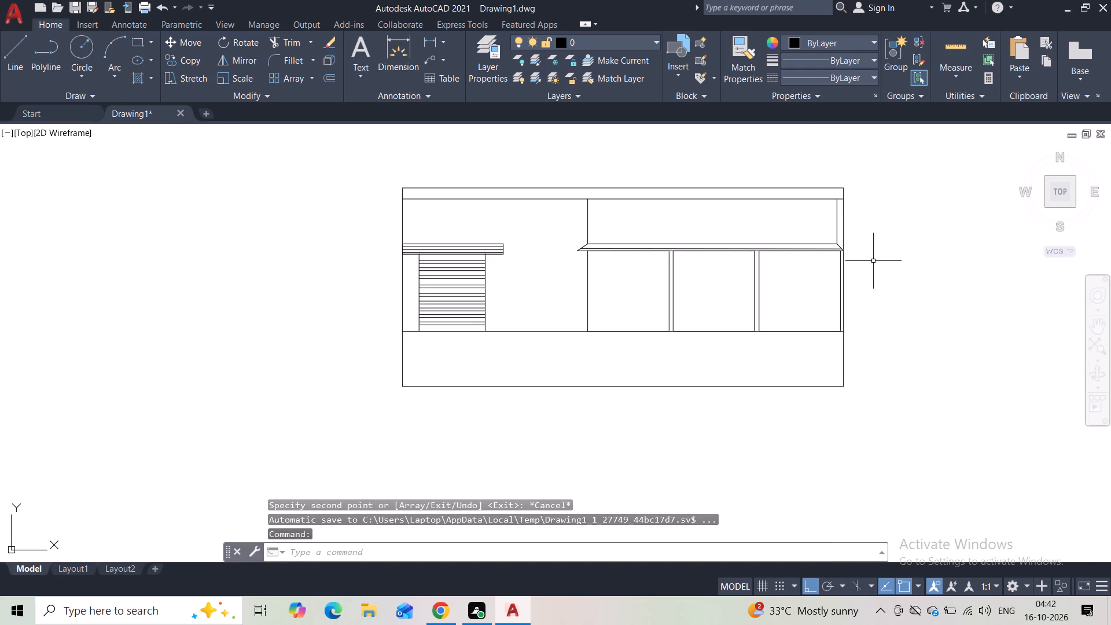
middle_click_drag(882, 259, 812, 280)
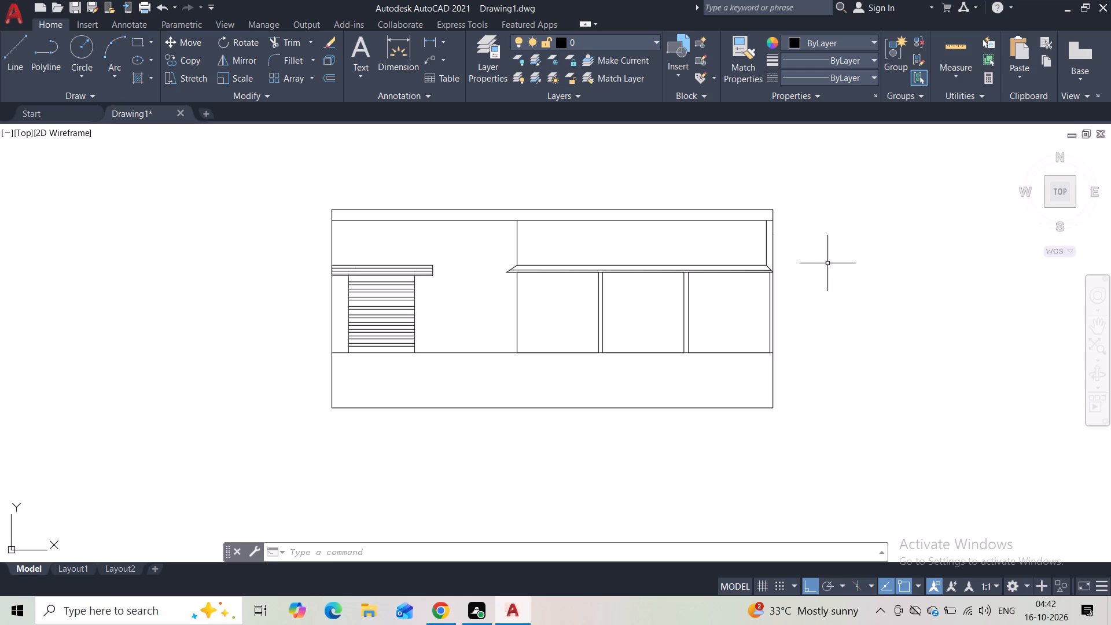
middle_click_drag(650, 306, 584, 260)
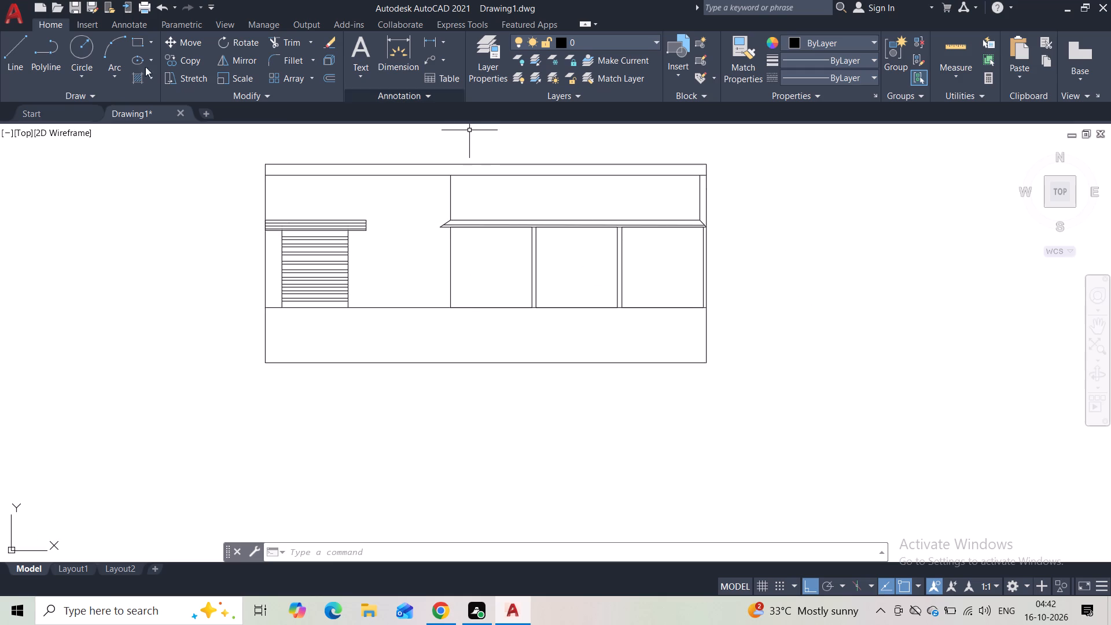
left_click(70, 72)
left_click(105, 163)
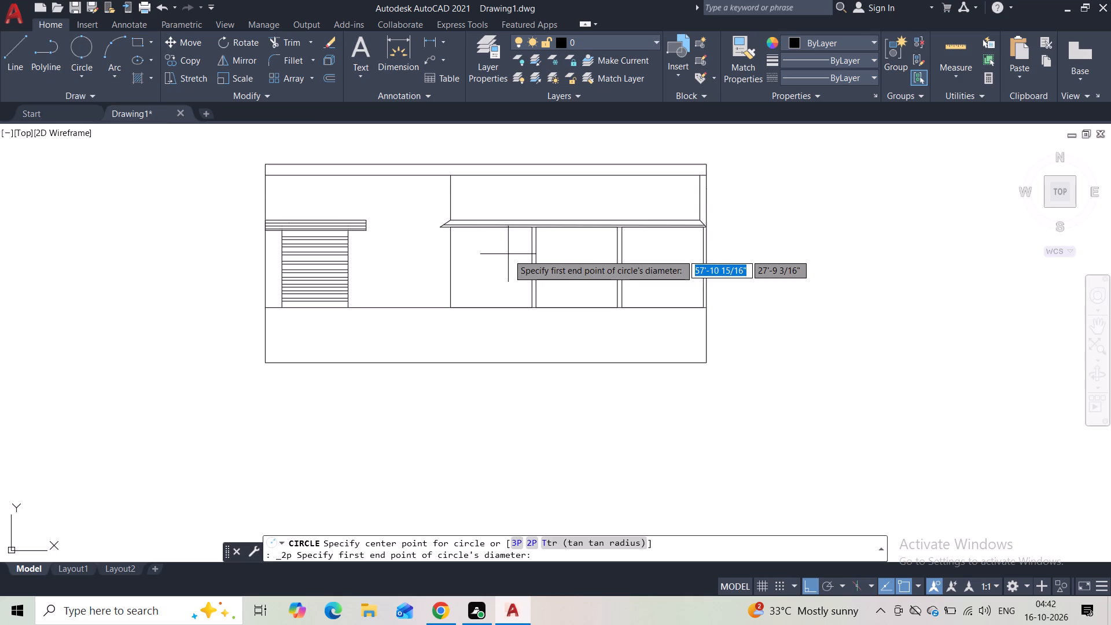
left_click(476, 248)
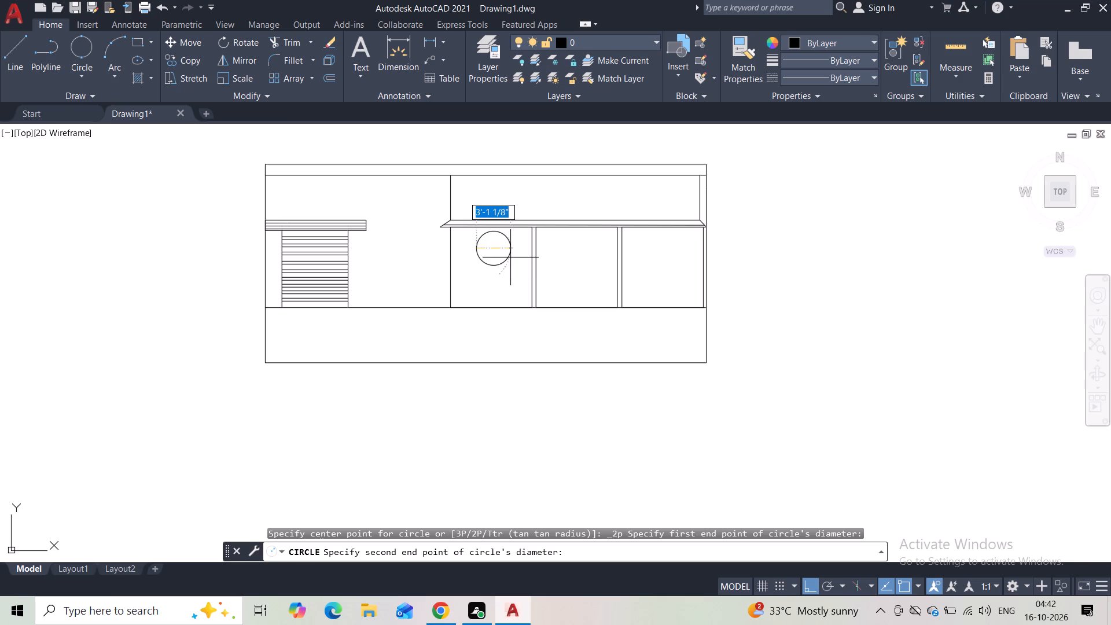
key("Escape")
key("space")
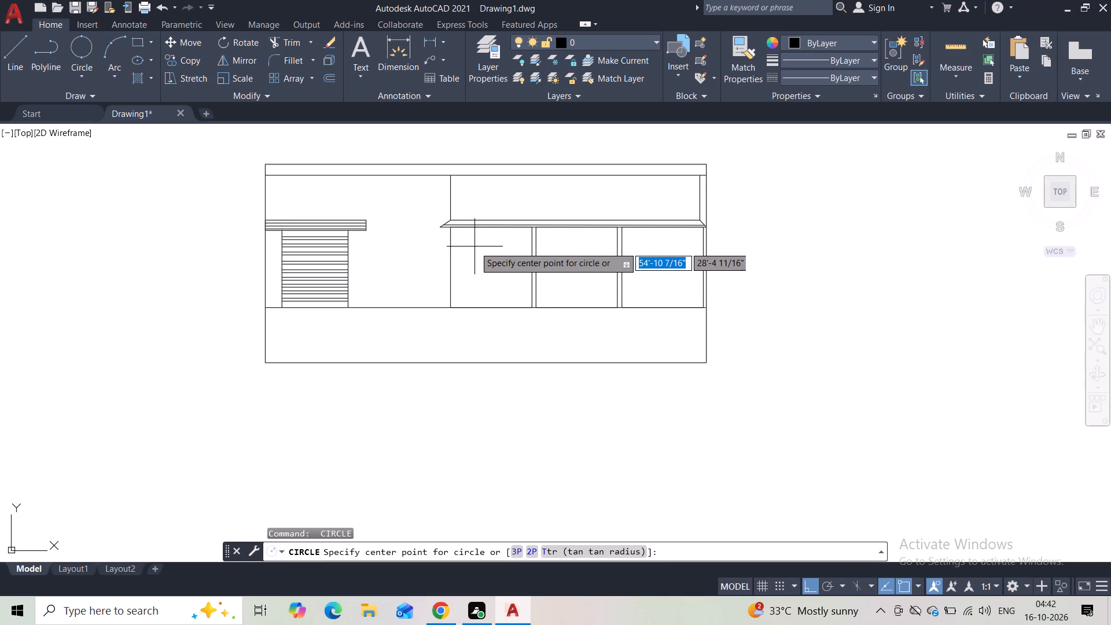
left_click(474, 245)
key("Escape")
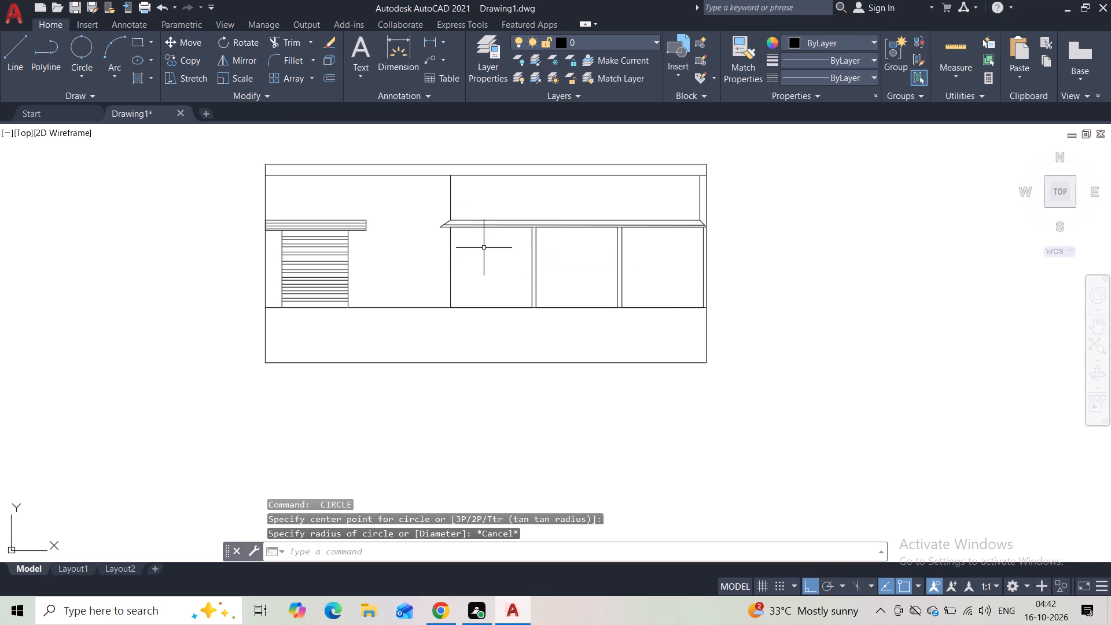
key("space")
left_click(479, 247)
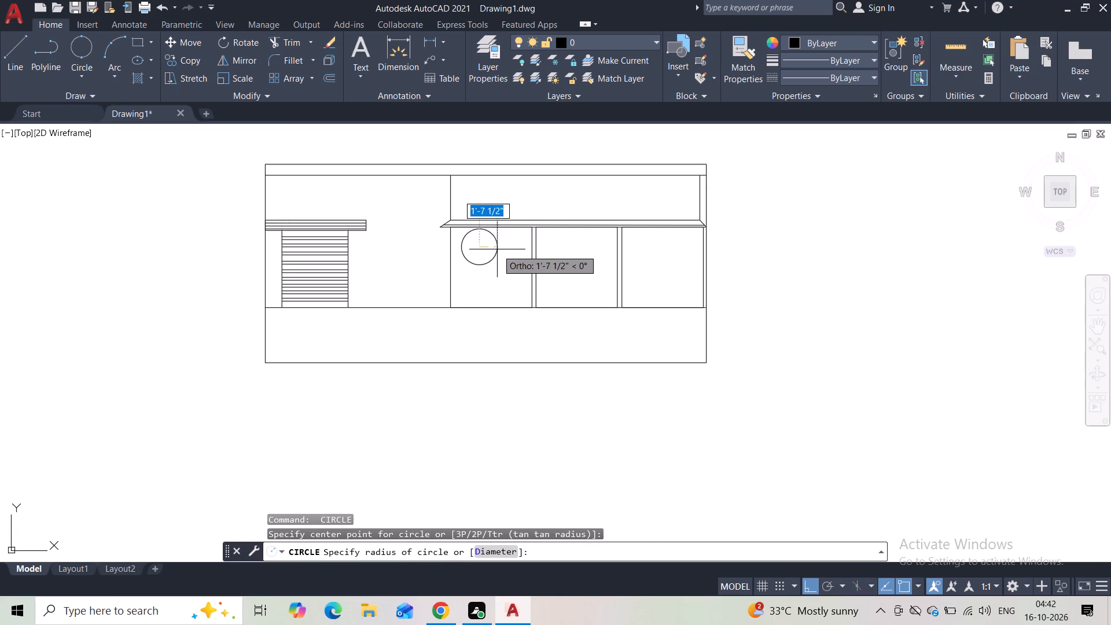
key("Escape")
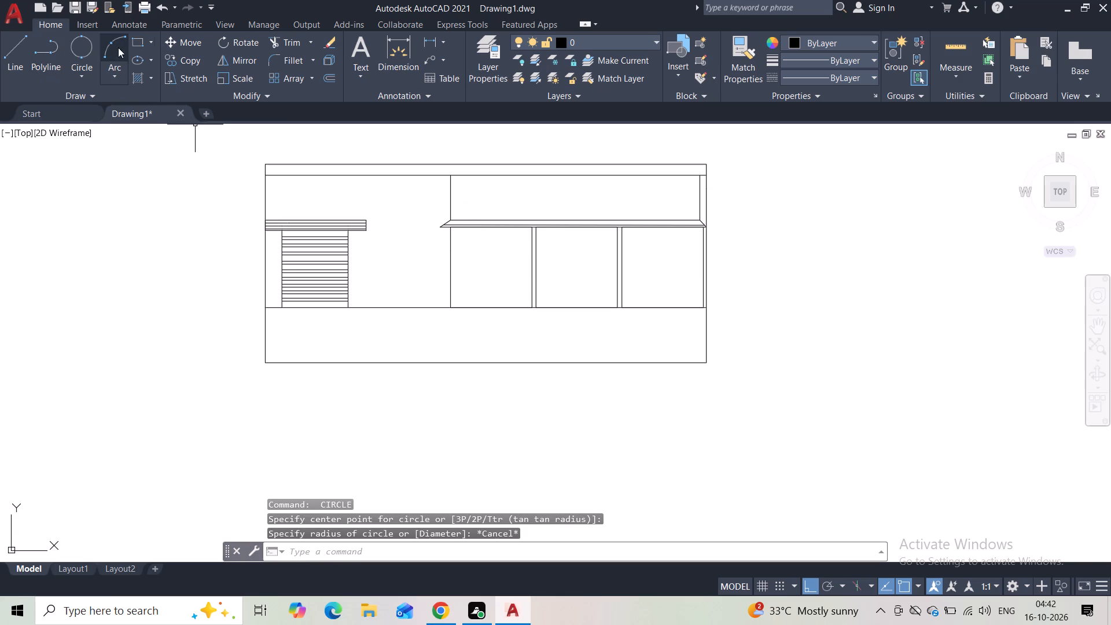
Draw a rectangle about 2'-9" wide and 4'-2" high inside the first opening beneath the sloped strip.
left_click(138, 45)
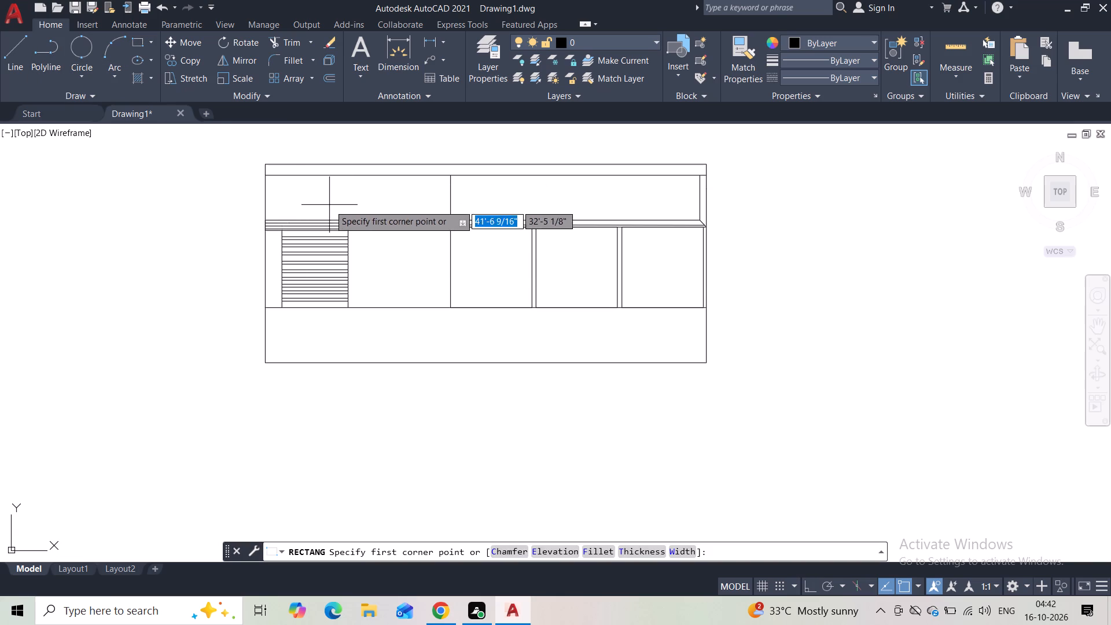
left_click(474, 249)
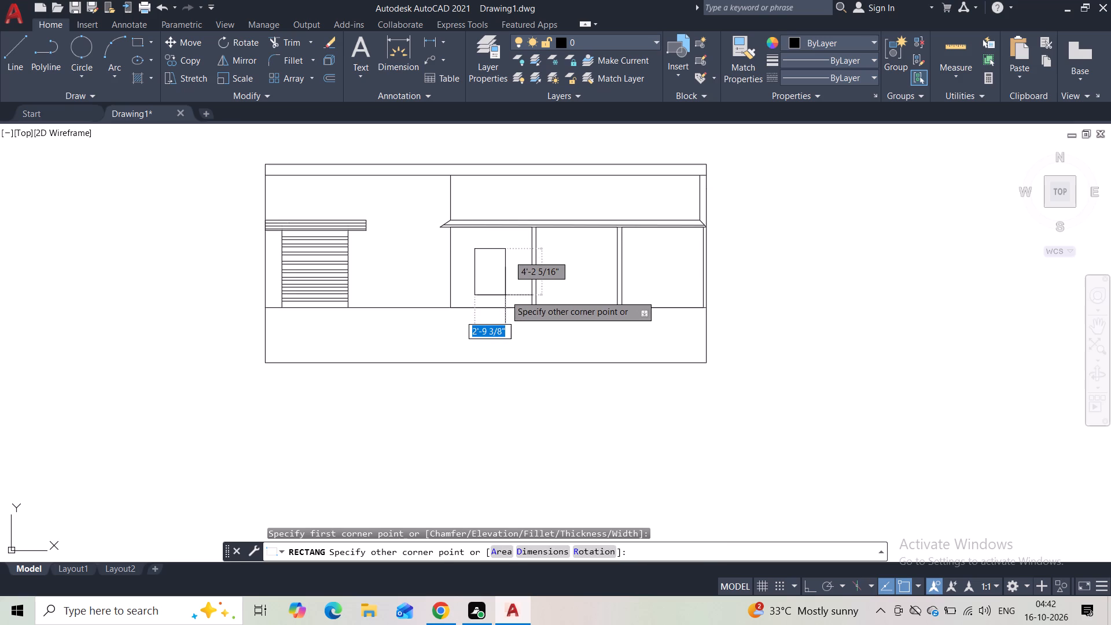
left_click(505, 295)
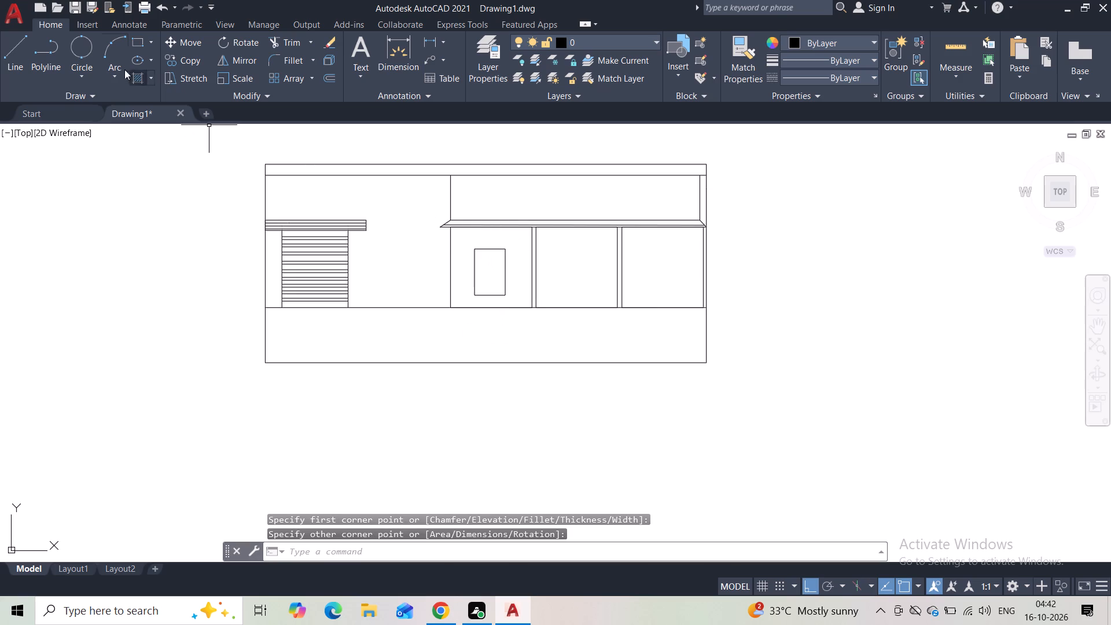
Draw a two-point circle whose diameter spans the top edge of the small rectangle in the first opening.
left_click(90, 76)
left_click(98, 157)
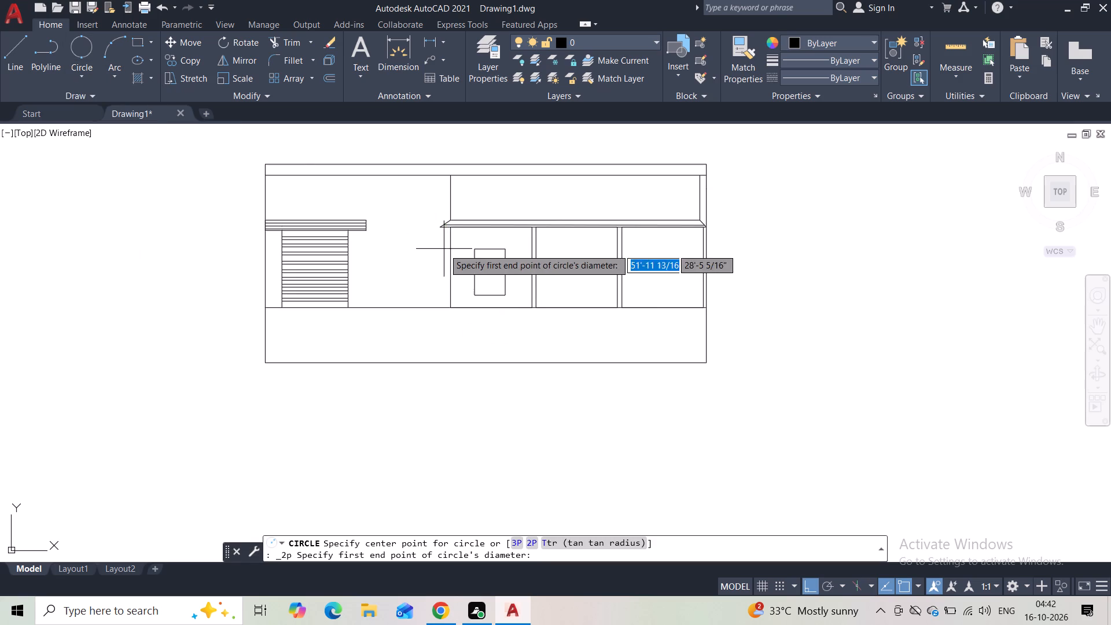
scroll(444, 252, "up", 2)
left_click(516, 248)
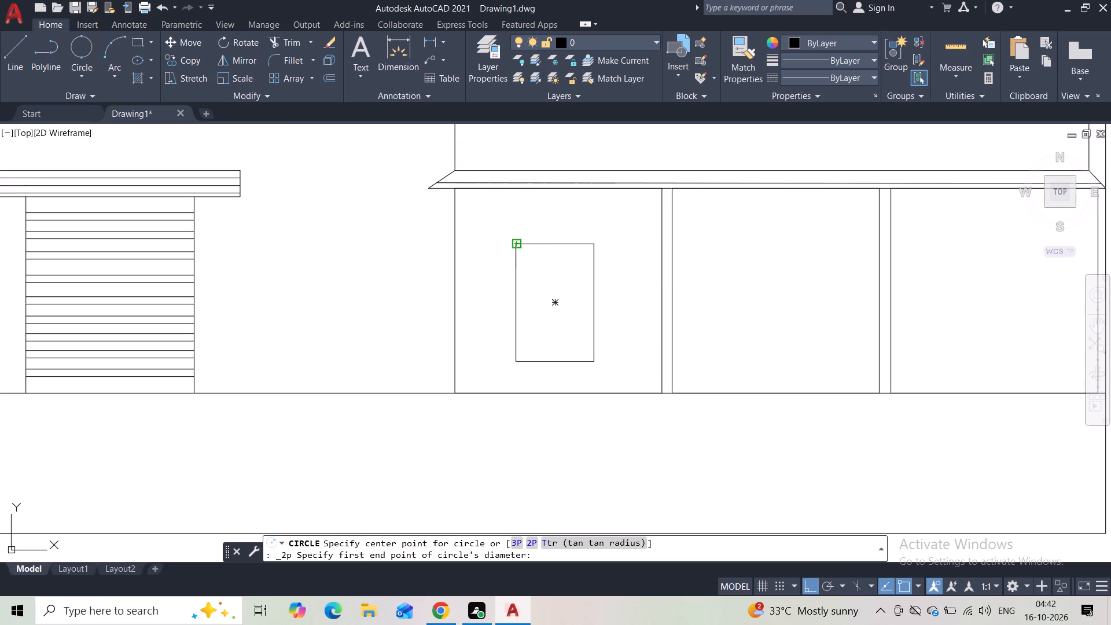
left_click(594, 250)
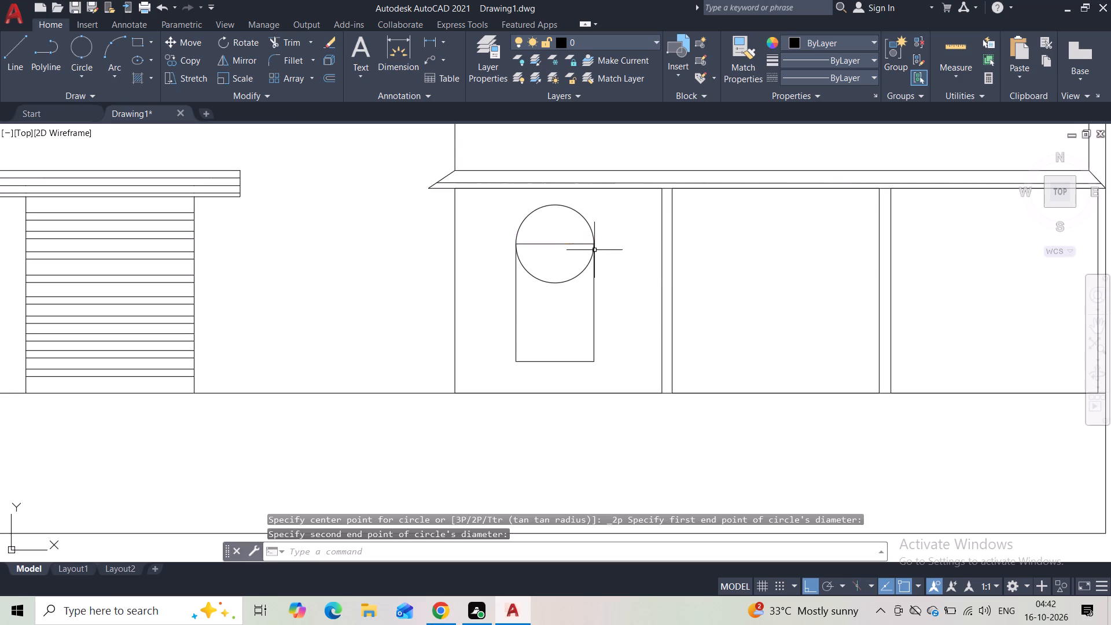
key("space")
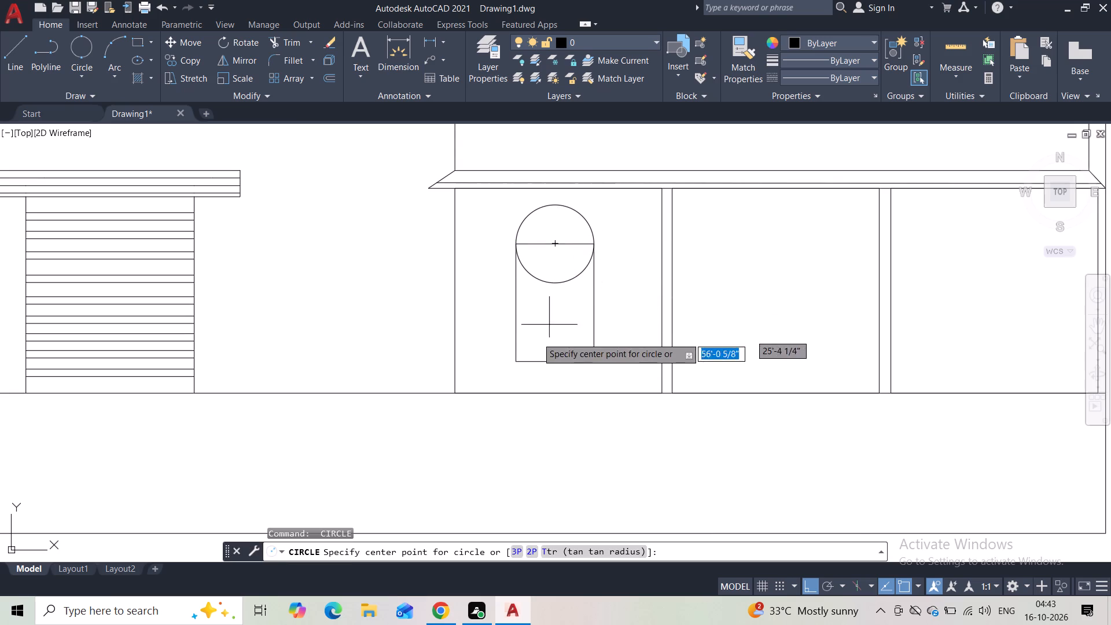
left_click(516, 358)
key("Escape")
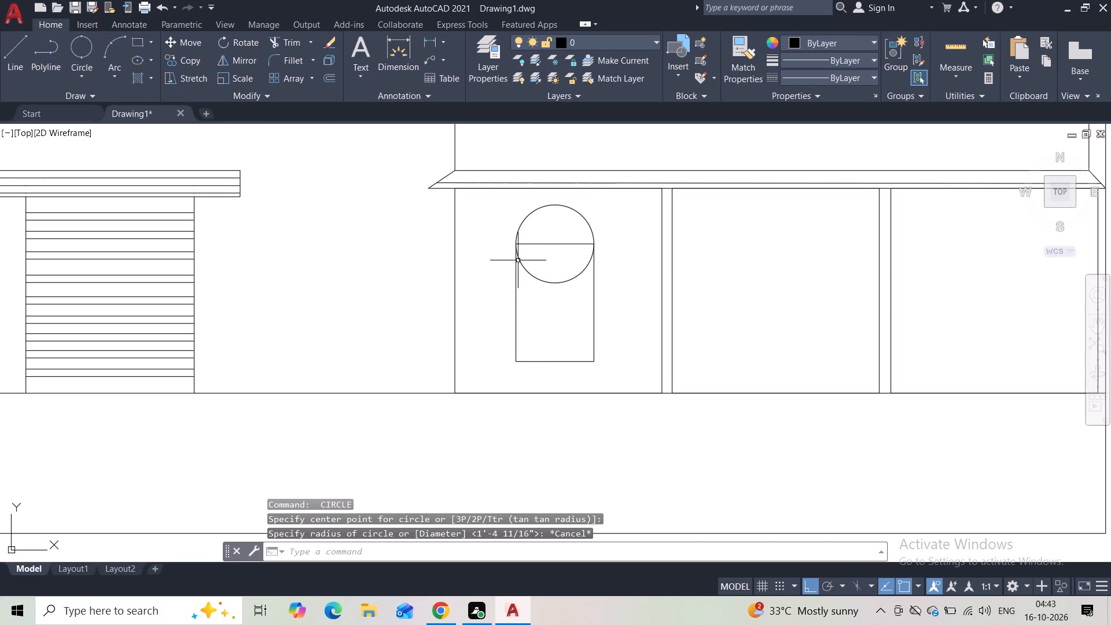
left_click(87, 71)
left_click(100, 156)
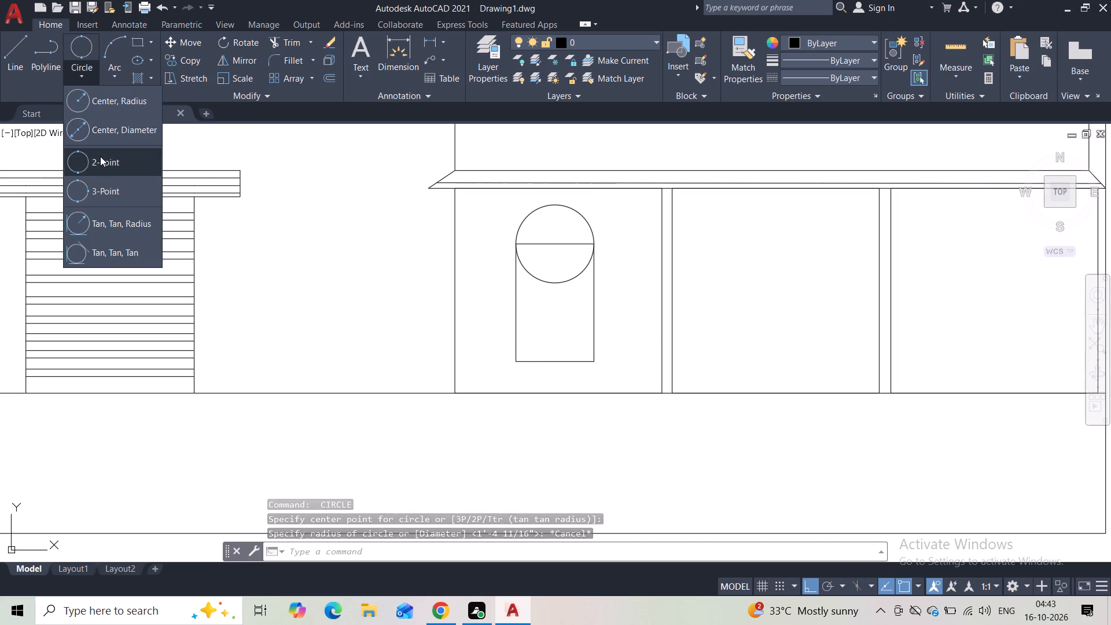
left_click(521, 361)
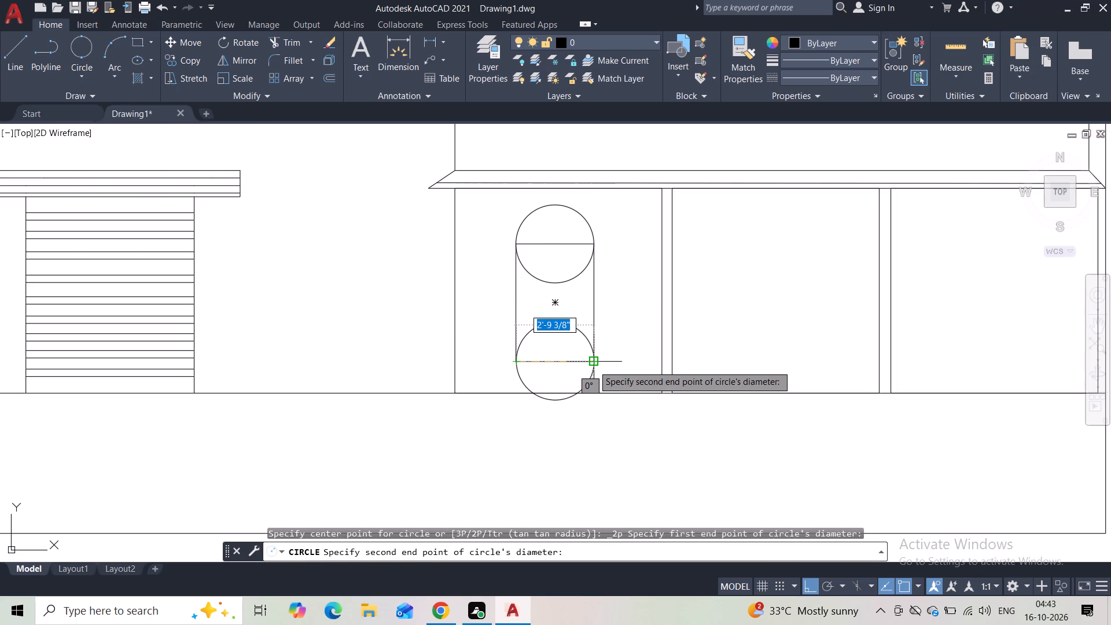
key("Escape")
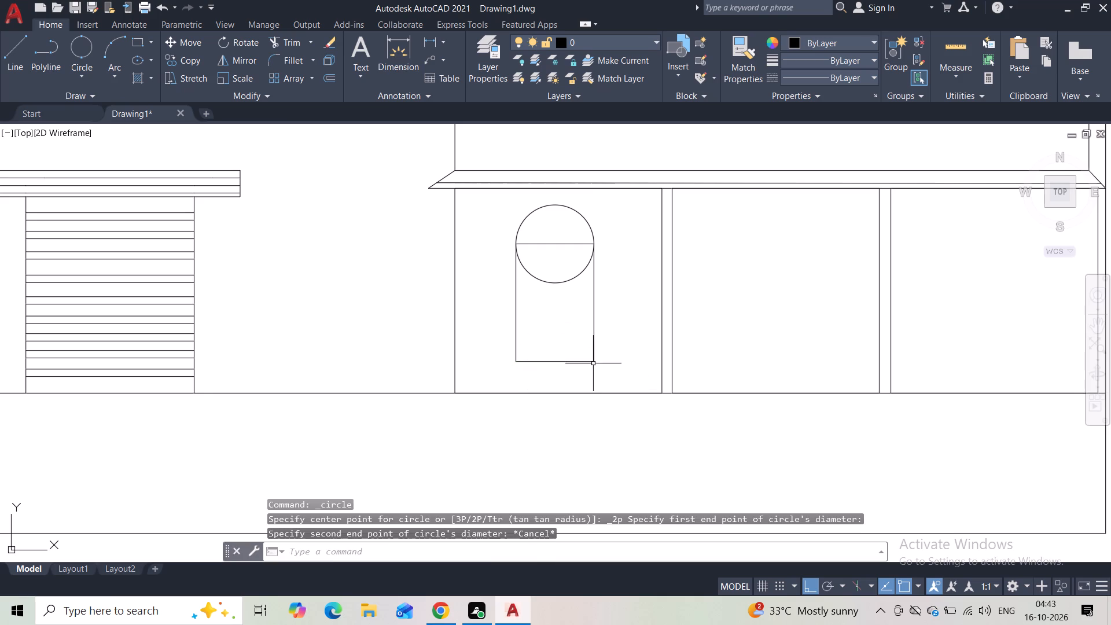
Shorten the small rectangle in the first opening by stretching its bottom edge slightly upward.
left_click(603, 318)
left_click(533, 349)
left_click(555, 365)
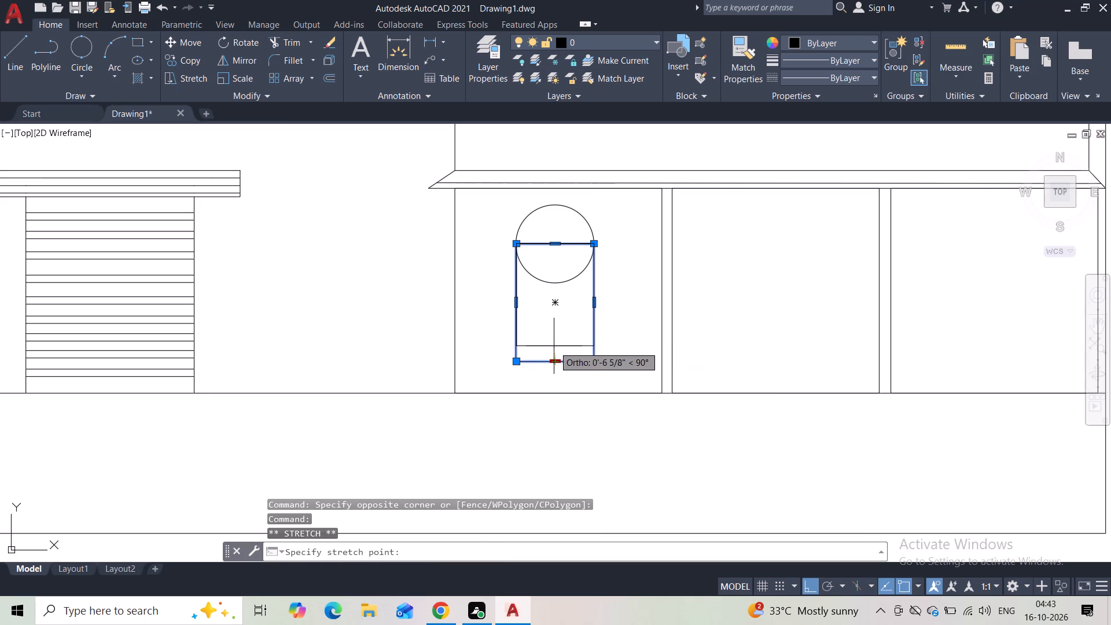
left_click(555, 343)
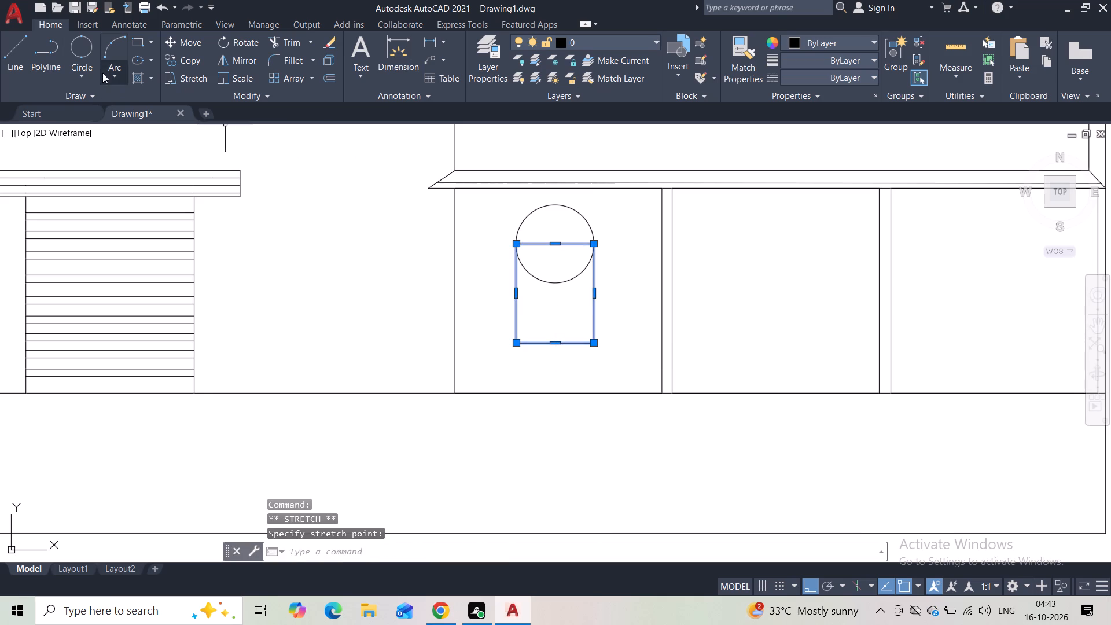
Draw a two-point circle whose diameter spans the bottom edge of the small rectangle in the first opening.
left_click(86, 78)
left_click(108, 164)
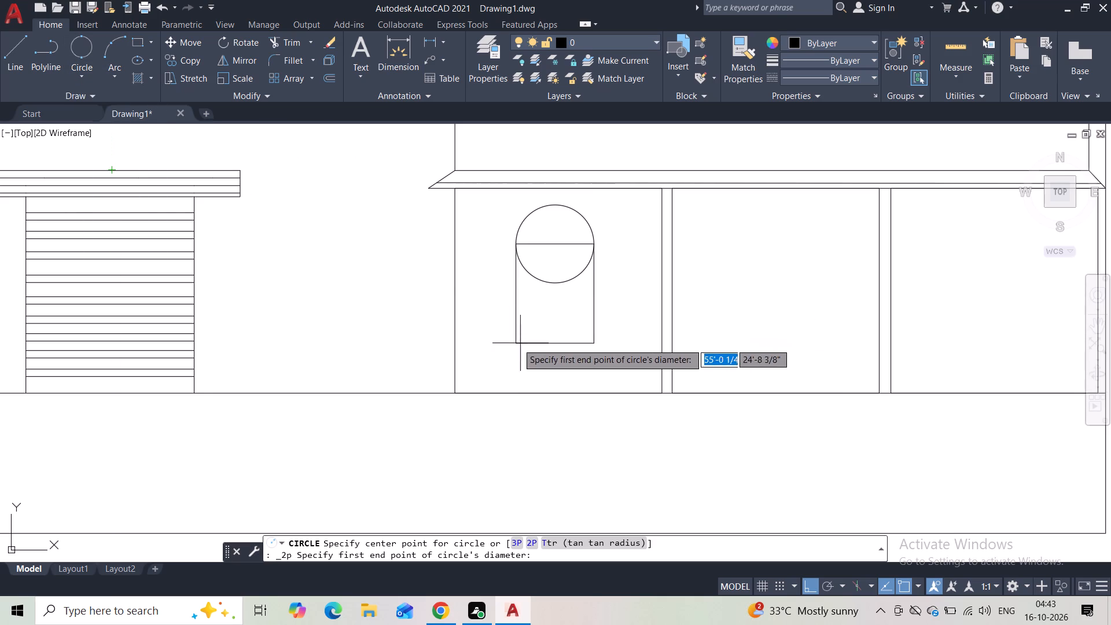
left_click(517, 343)
left_click(594, 347)
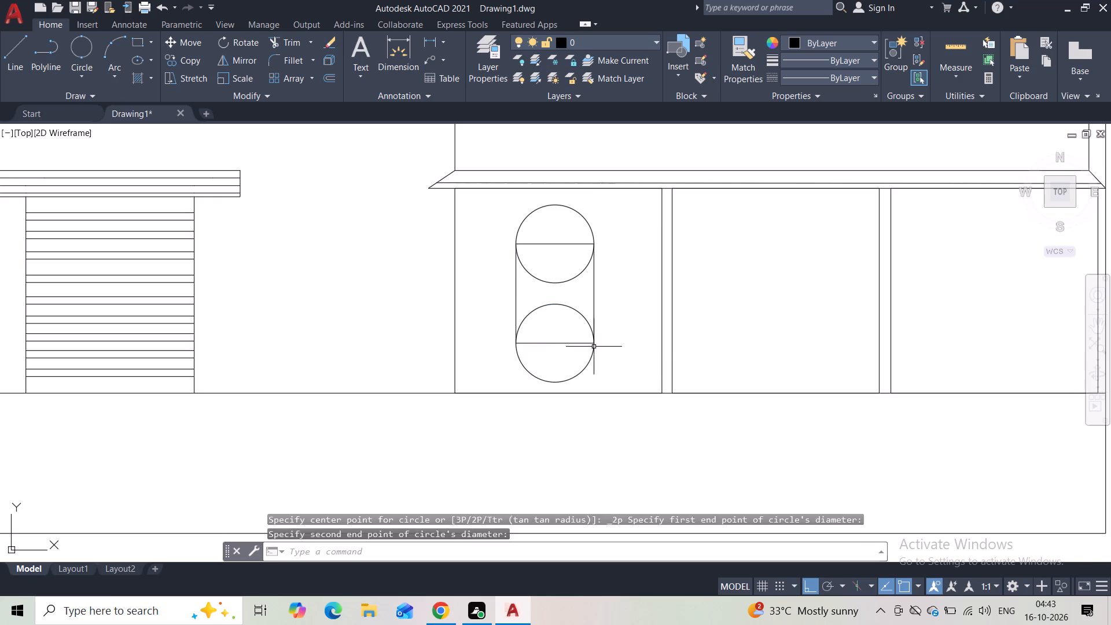
key("Escape")
left_click(610, 221)
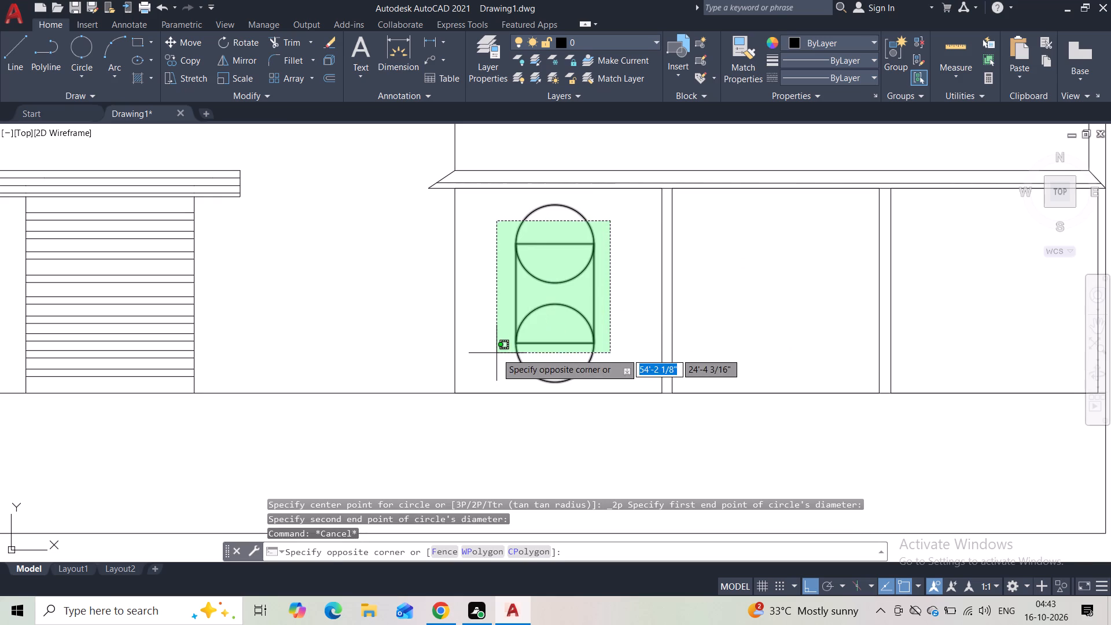
key("Escape")
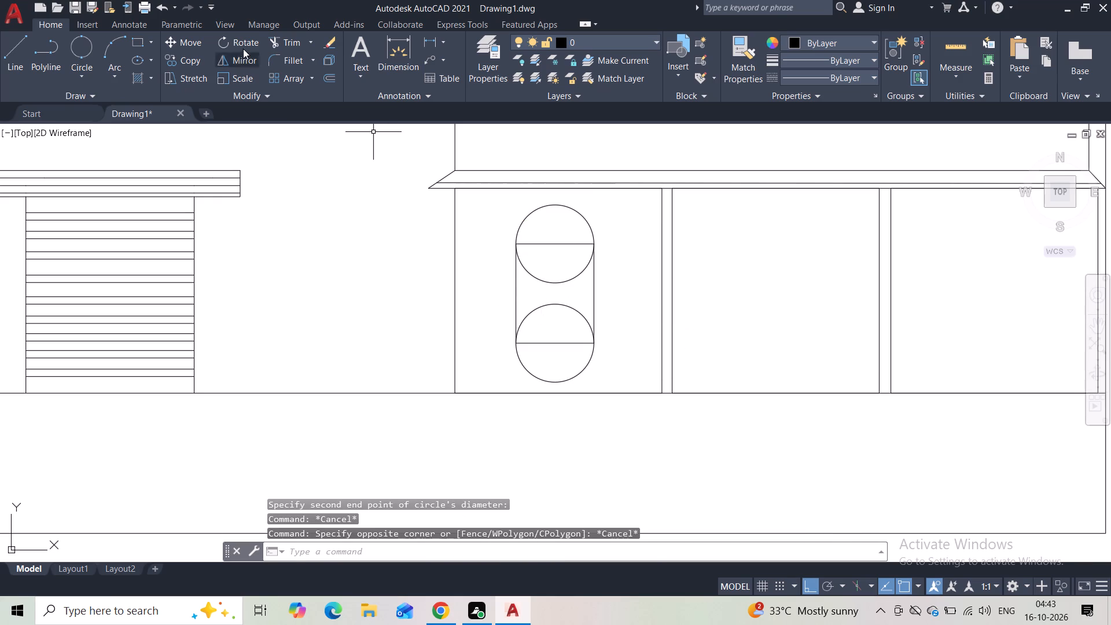
Trim the inner circle halves and the rectangle's two horizontal edges, leaving a capsule outline in the first opening.
left_click(281, 46)
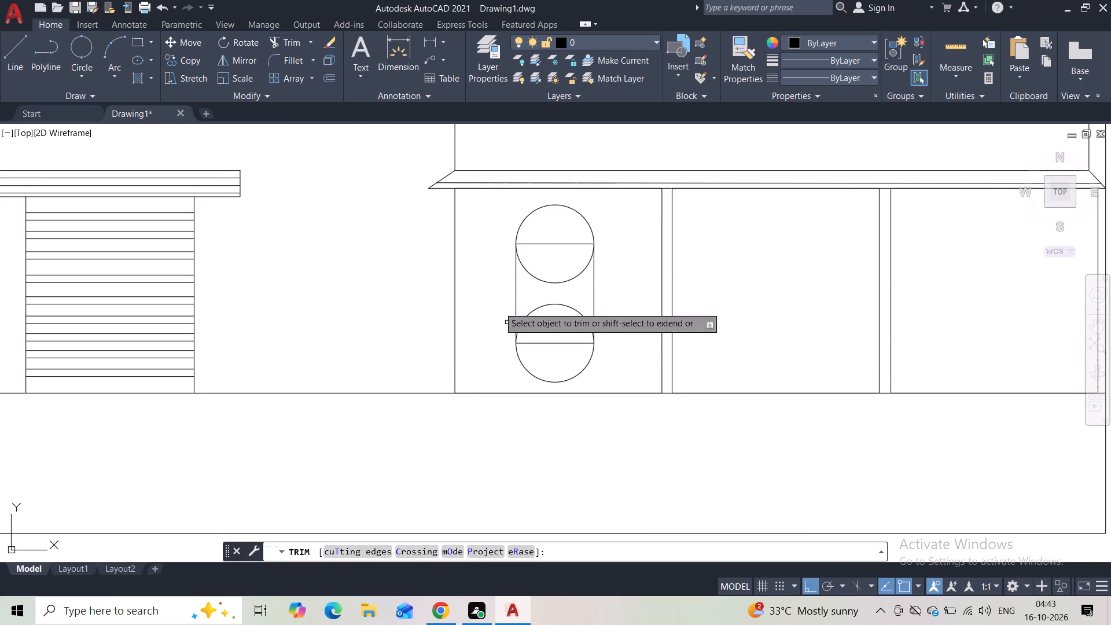
left_click_drag(545, 235, 551, 344)
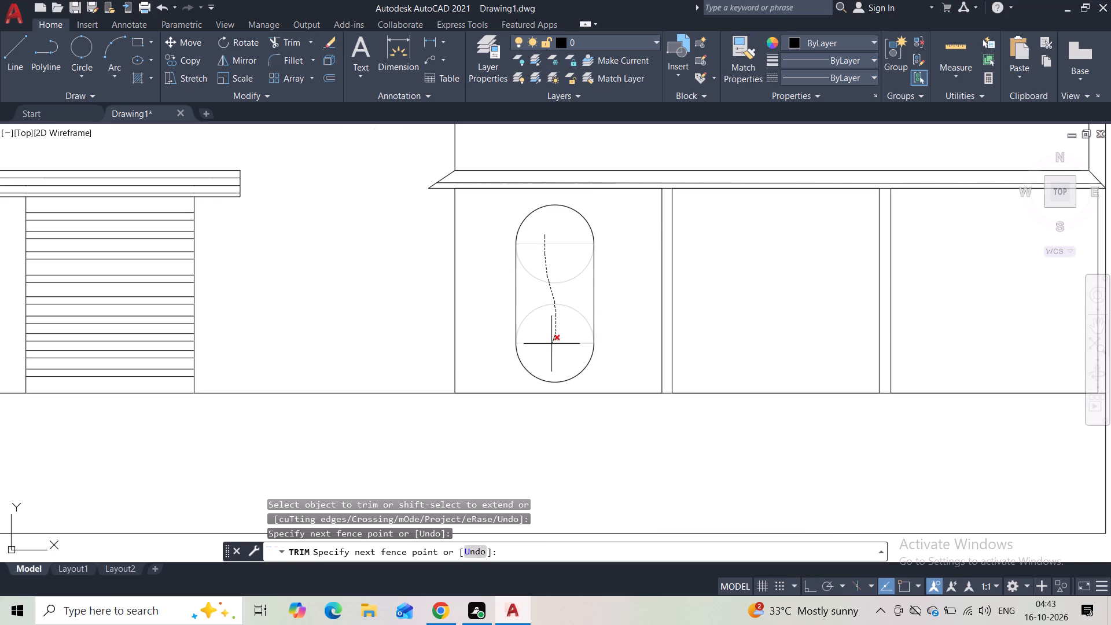
left_click_drag(551, 344, 551, 345)
key("Escape")
Copy the whole capsule outline about 7'-10" and 15'-5" to the right, into the second and third openings.
left_click(614, 241)
left_click(507, 288)
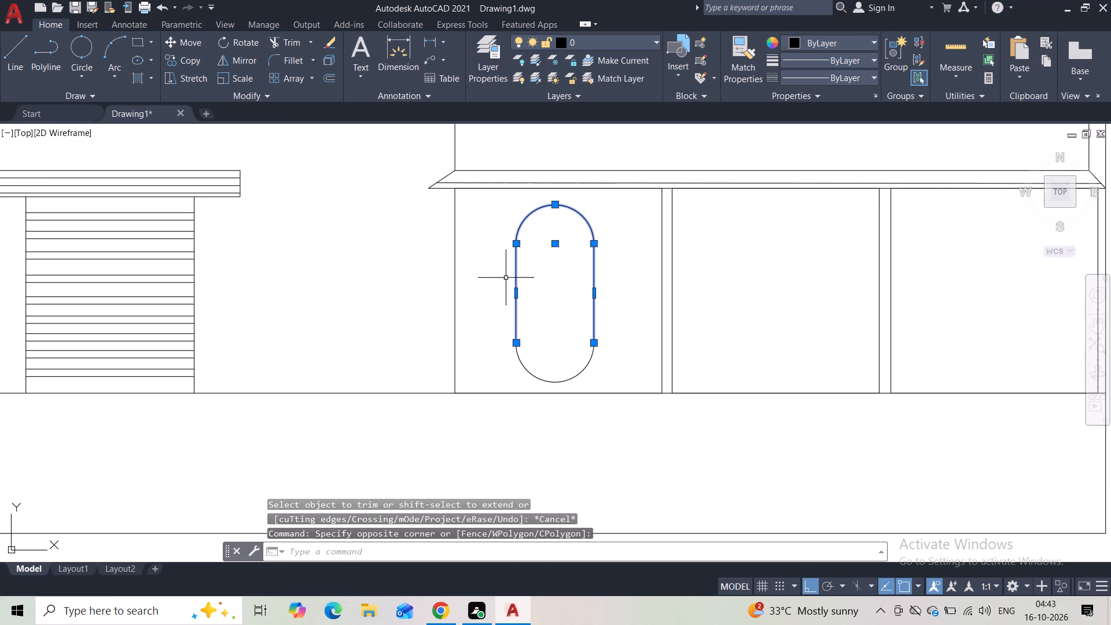
left_click(609, 349)
left_click(507, 363)
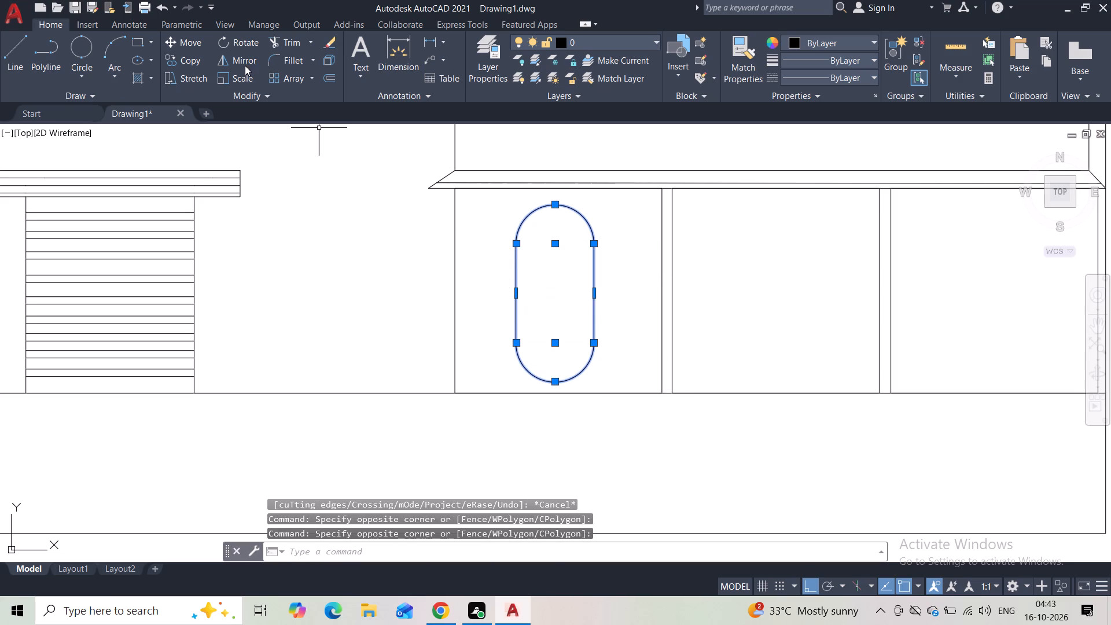
left_click(172, 60)
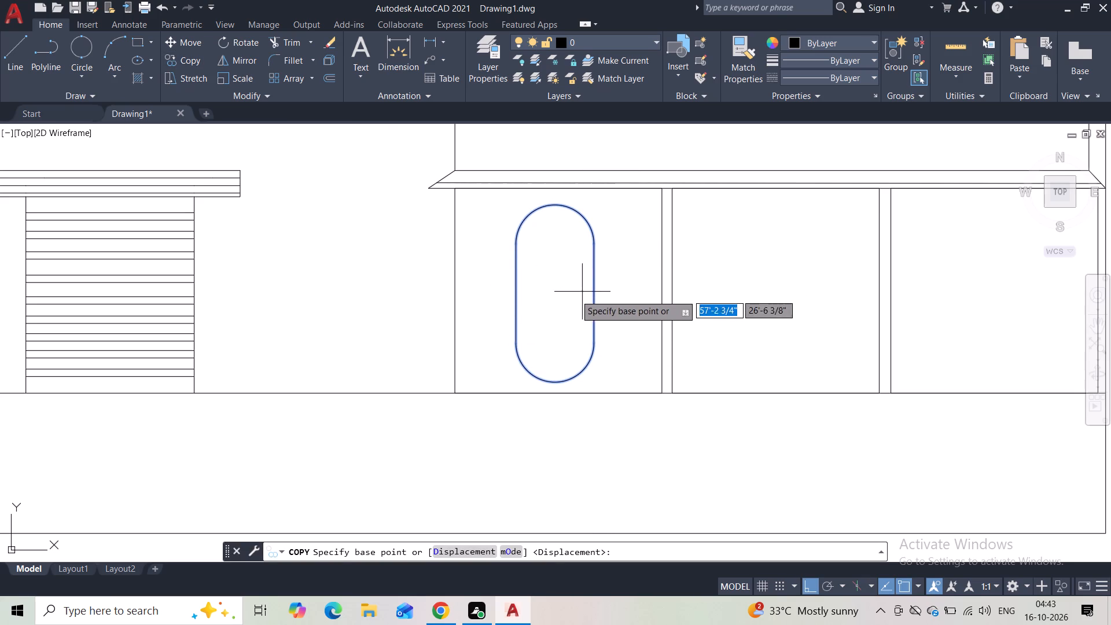
left_click(554, 246)
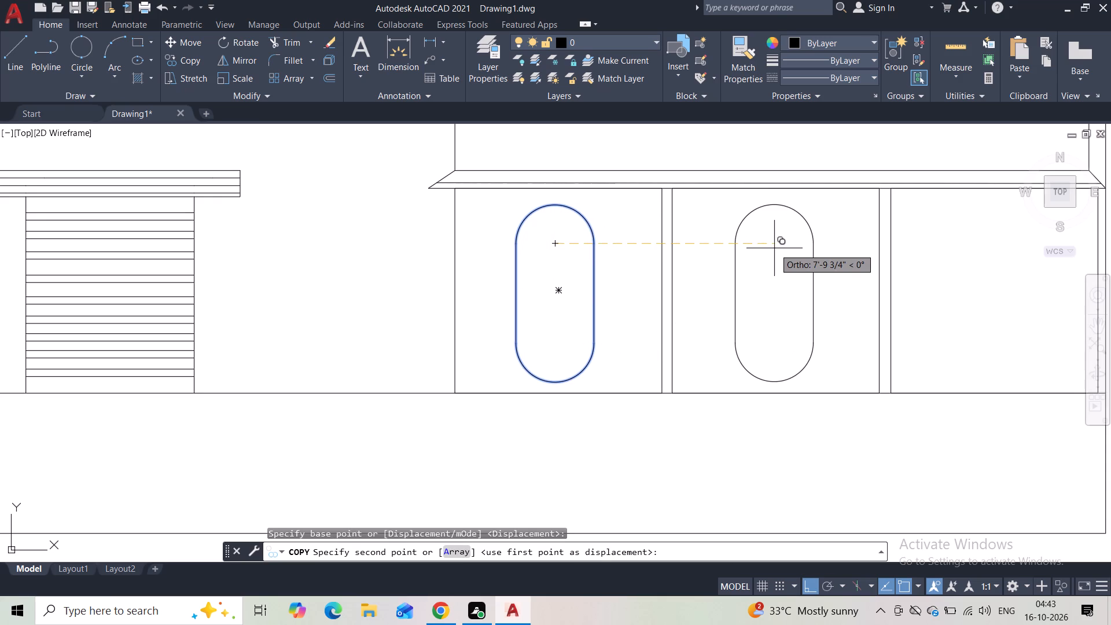
left_click(774, 248)
middle_click_drag(919, 267, 631, 244)
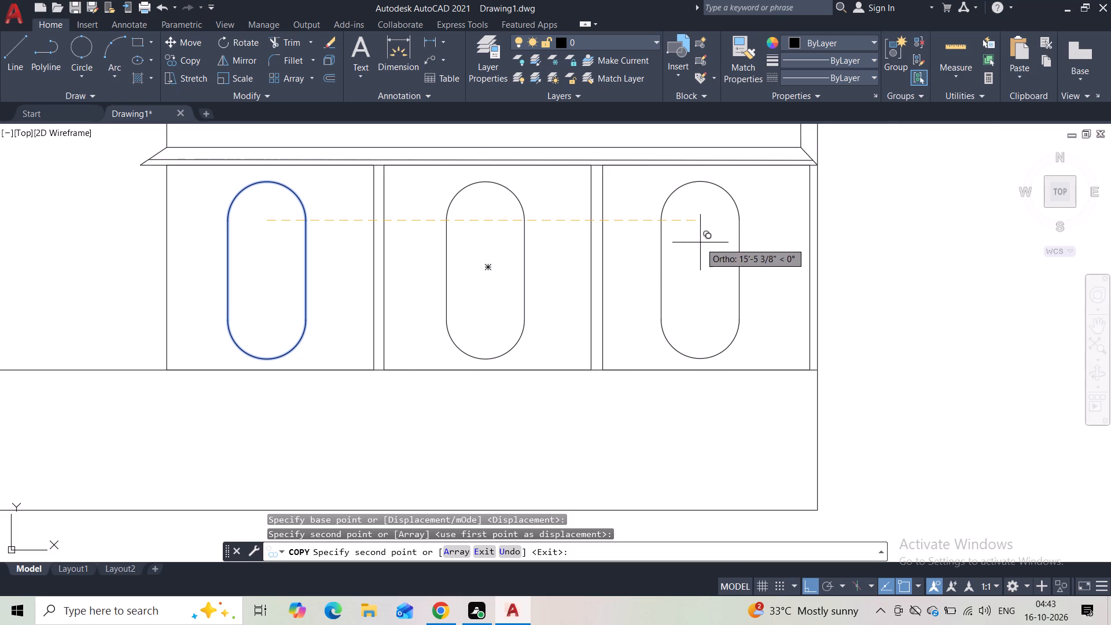
left_click(701, 242)
key("Escape")
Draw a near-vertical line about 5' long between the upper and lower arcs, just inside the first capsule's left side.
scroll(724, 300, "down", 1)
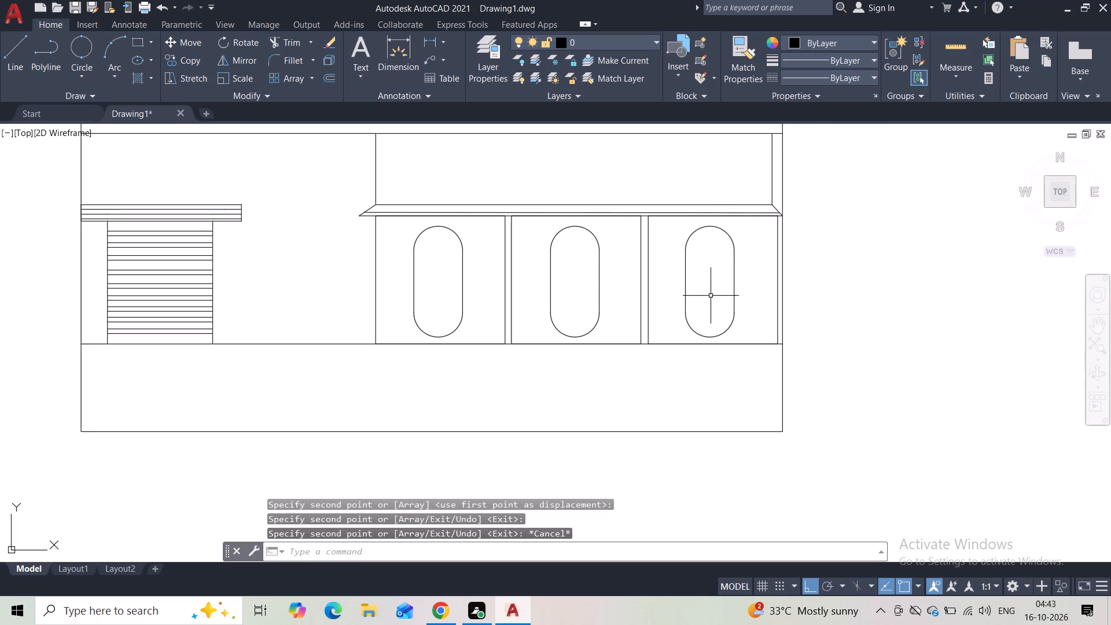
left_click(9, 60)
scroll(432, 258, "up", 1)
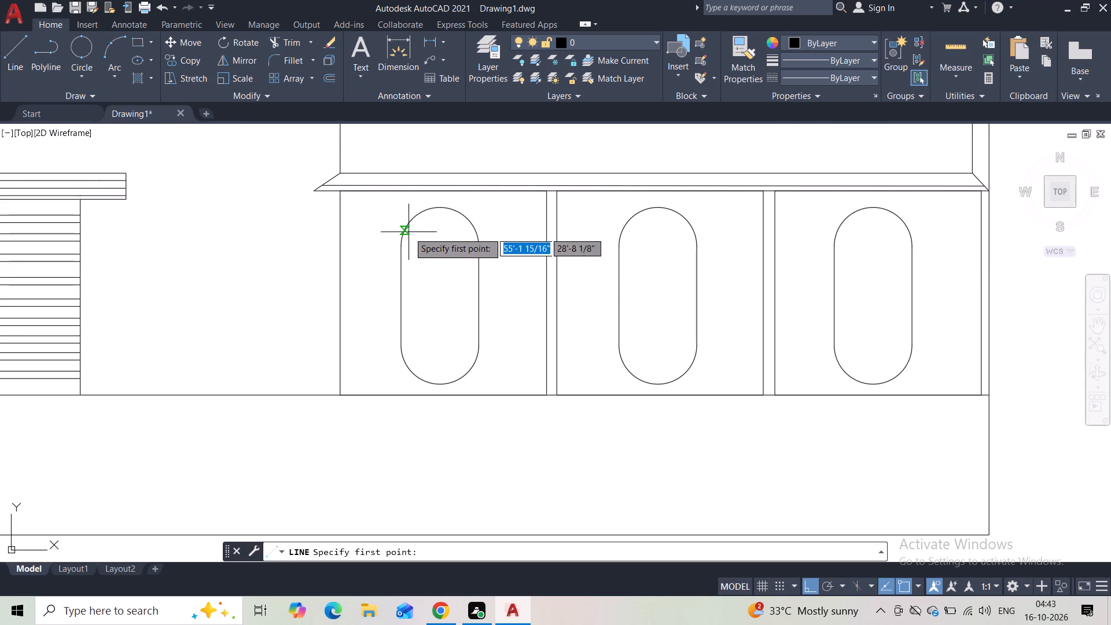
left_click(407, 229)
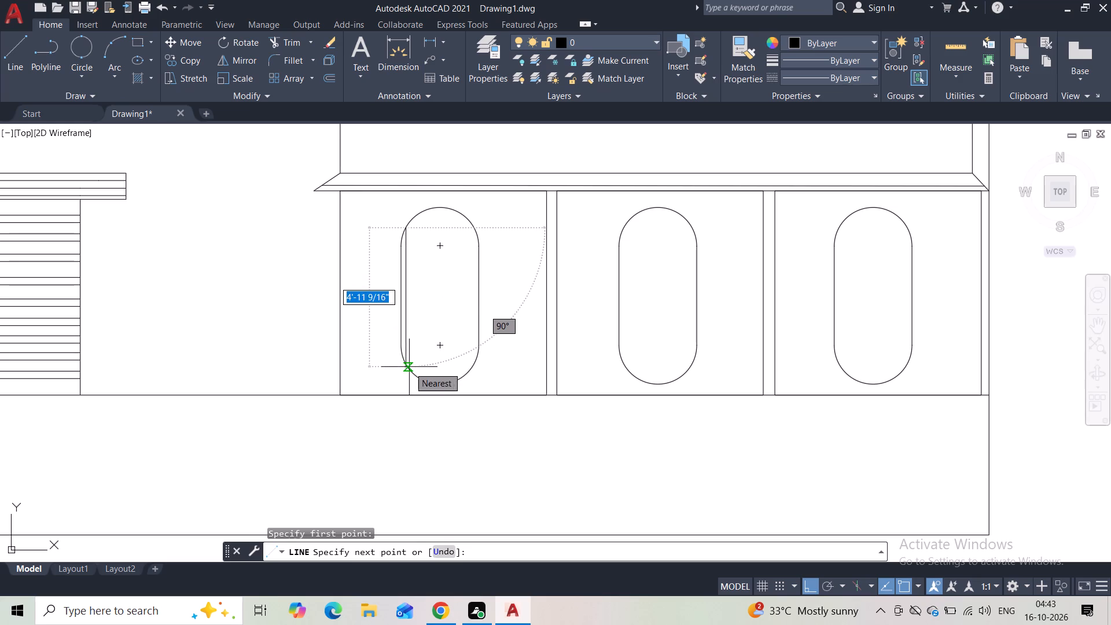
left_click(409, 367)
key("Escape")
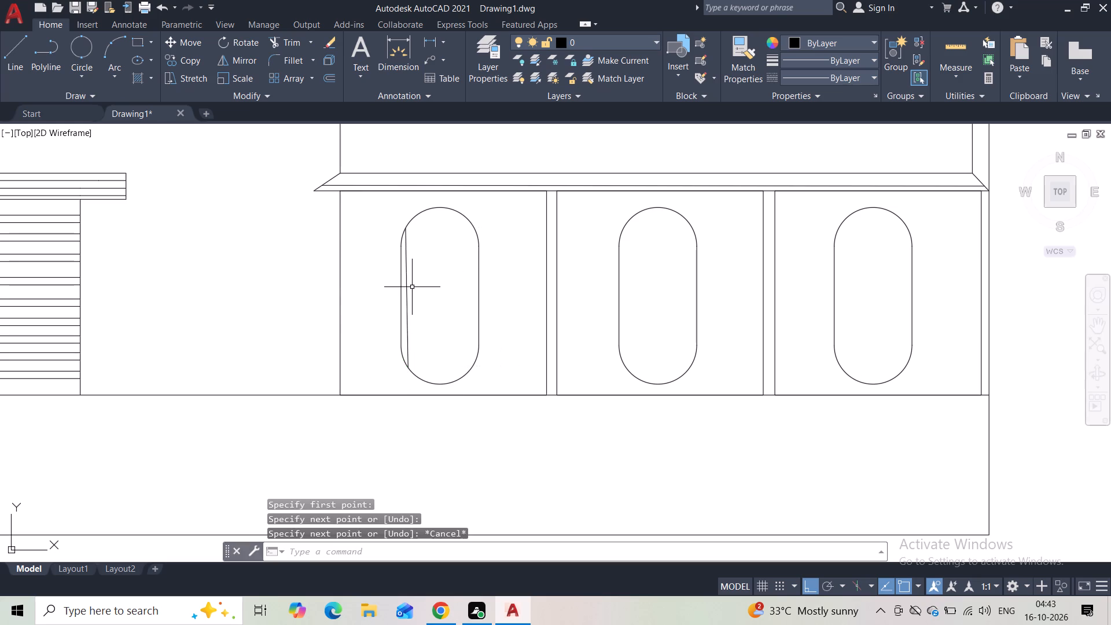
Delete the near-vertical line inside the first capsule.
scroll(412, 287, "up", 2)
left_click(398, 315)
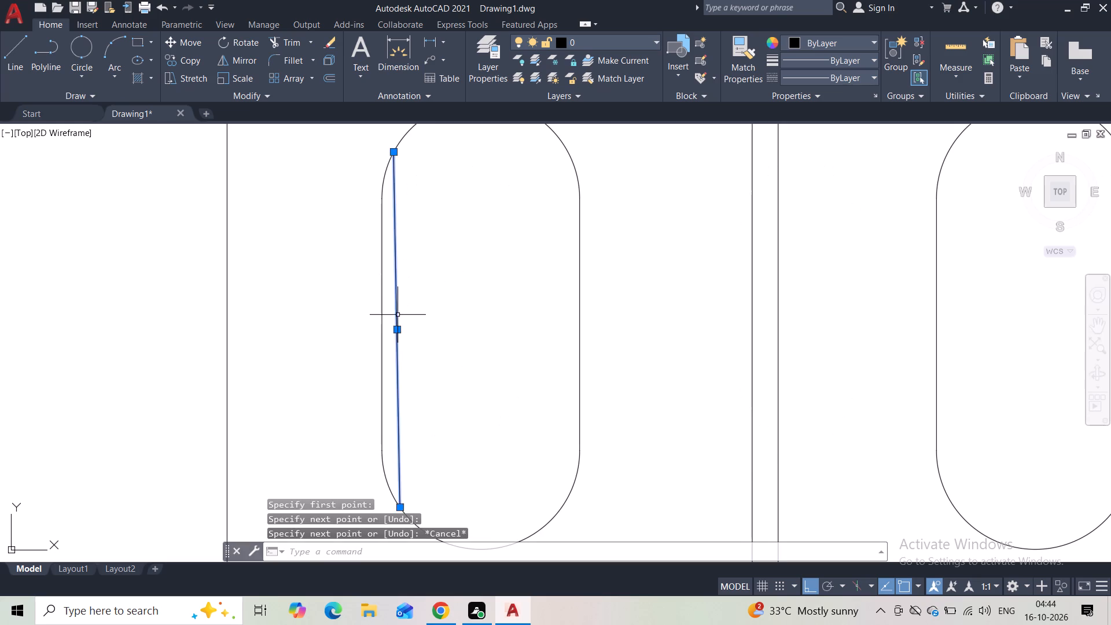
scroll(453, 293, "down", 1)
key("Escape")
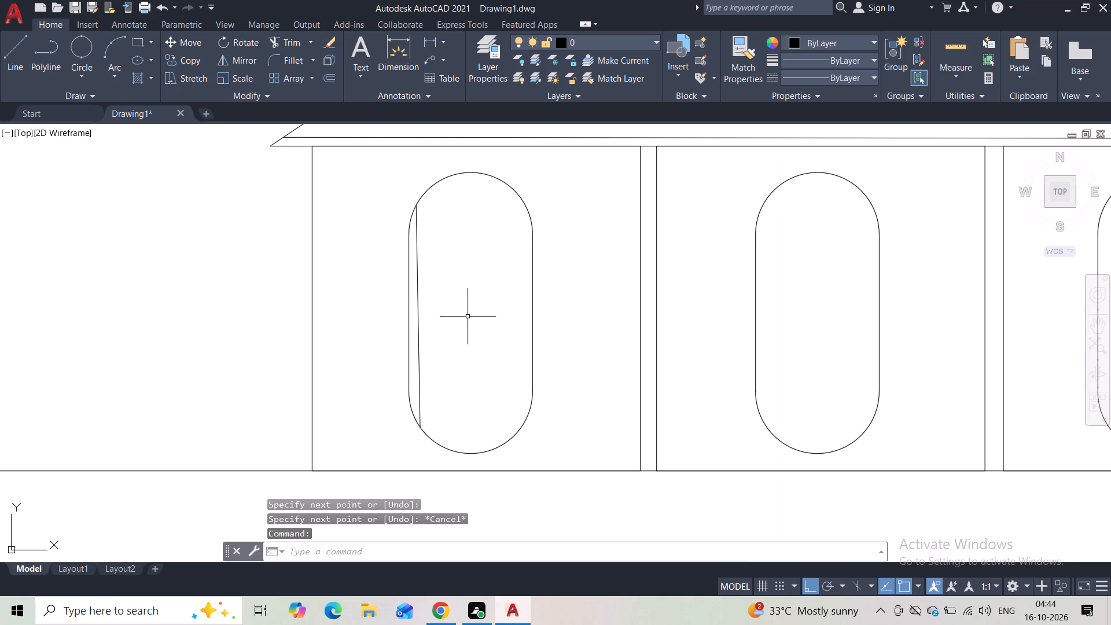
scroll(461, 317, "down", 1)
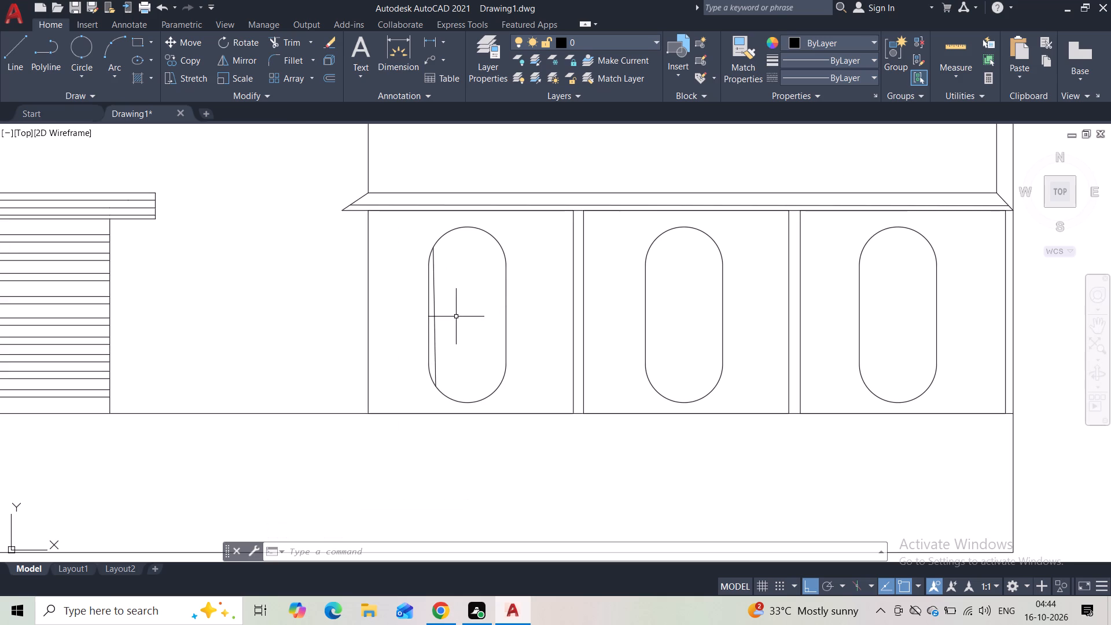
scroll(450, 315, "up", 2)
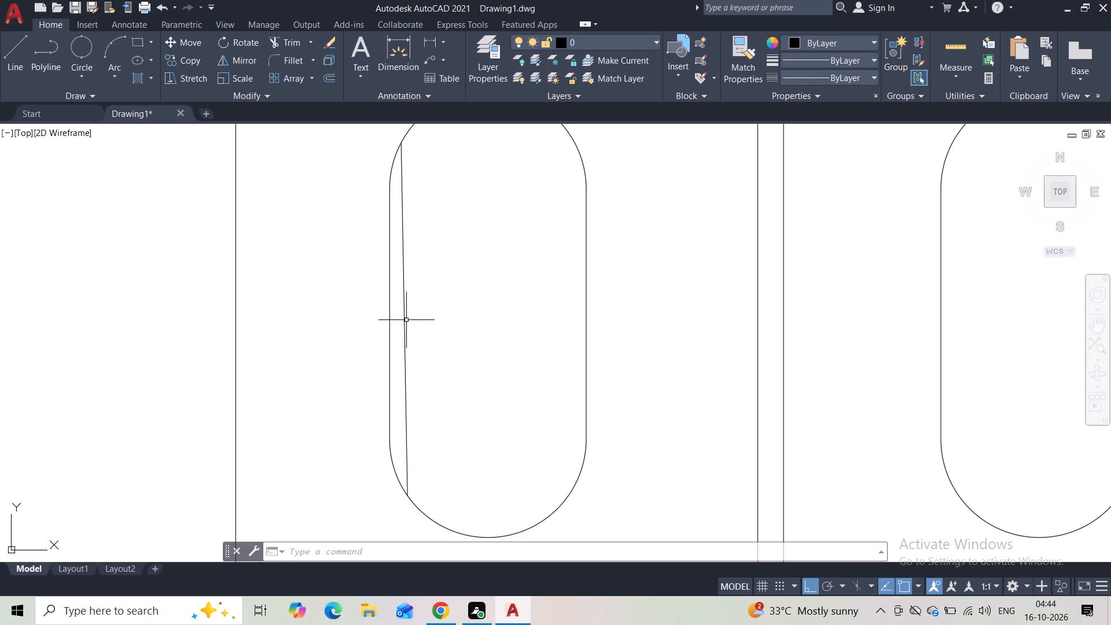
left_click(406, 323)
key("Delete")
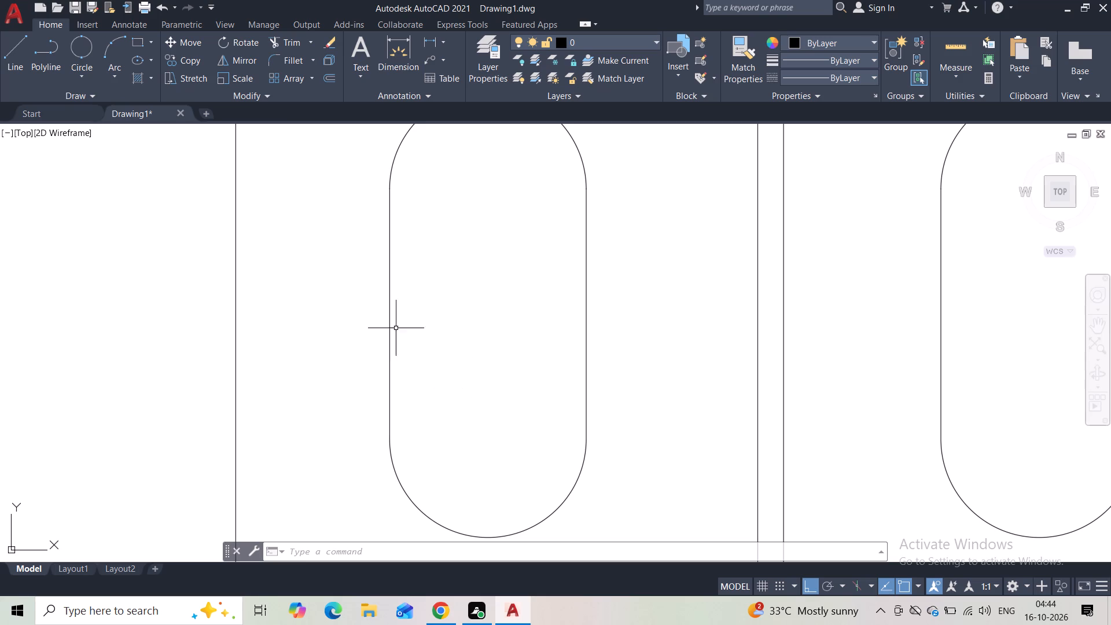
Hatch the interior of the first capsule with the ANSI31 pattern at a scale of 17.
key("h")
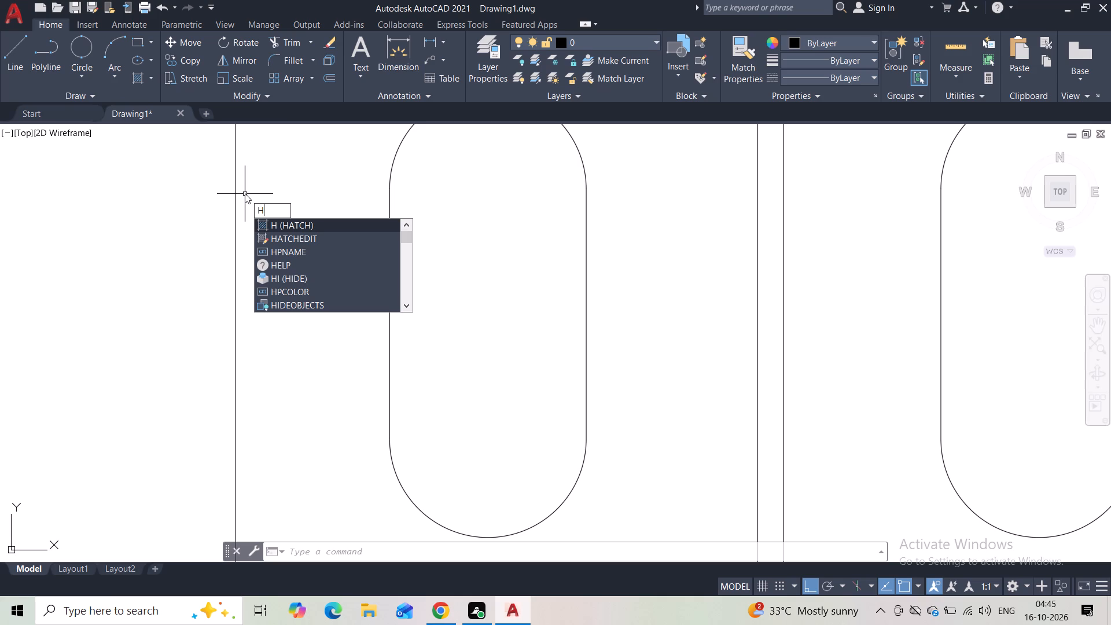
left_click(270, 225)
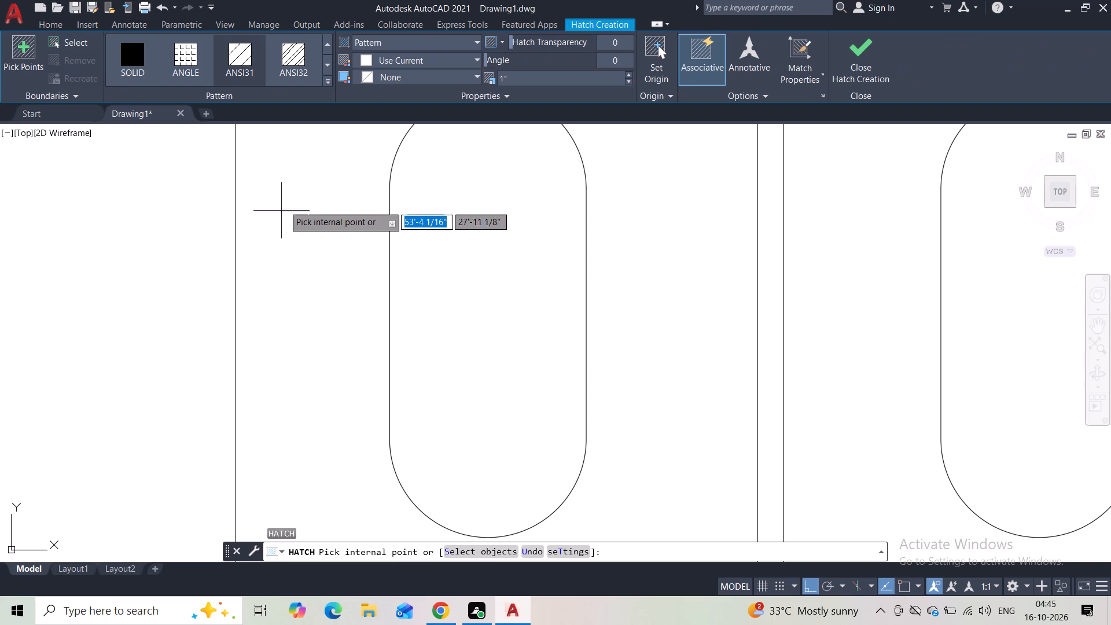
left_click(237, 58)
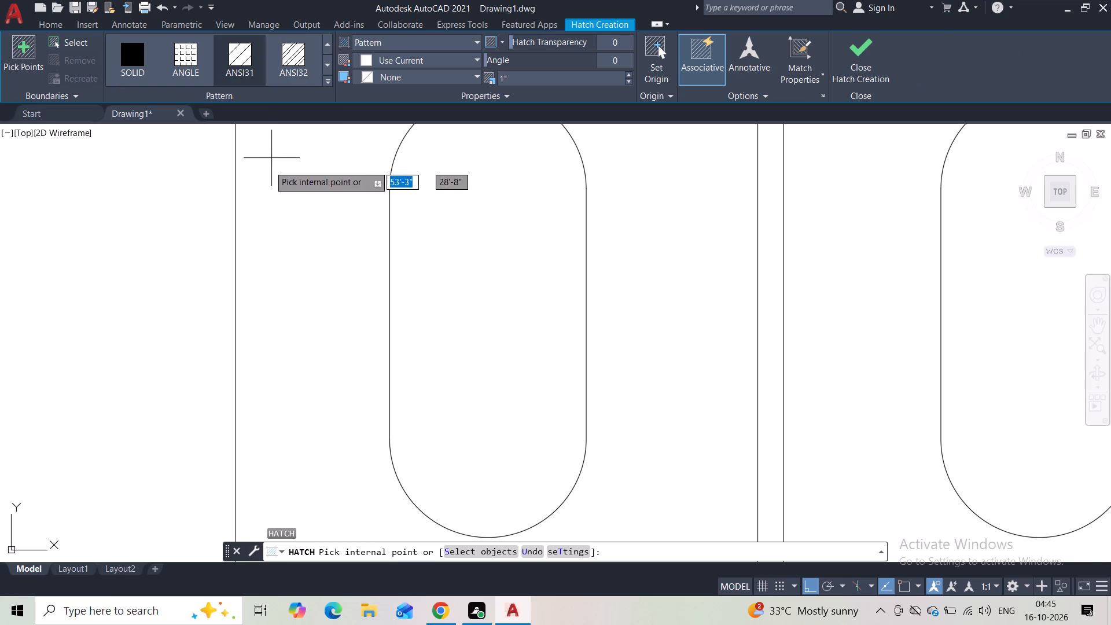
left_click(518, 267)
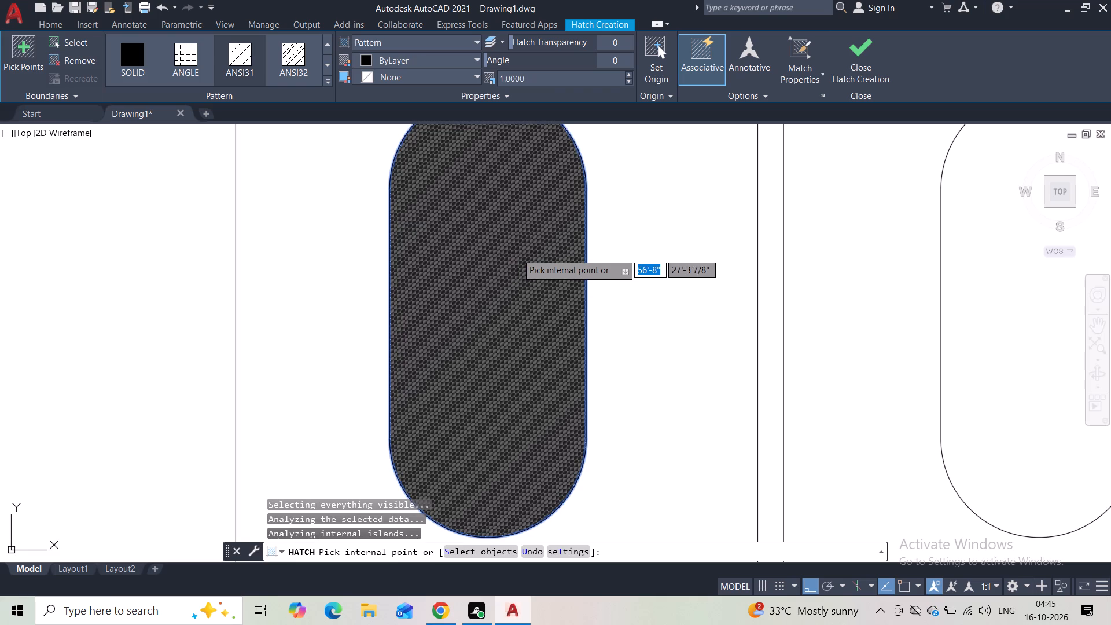
left_click(629, 83)
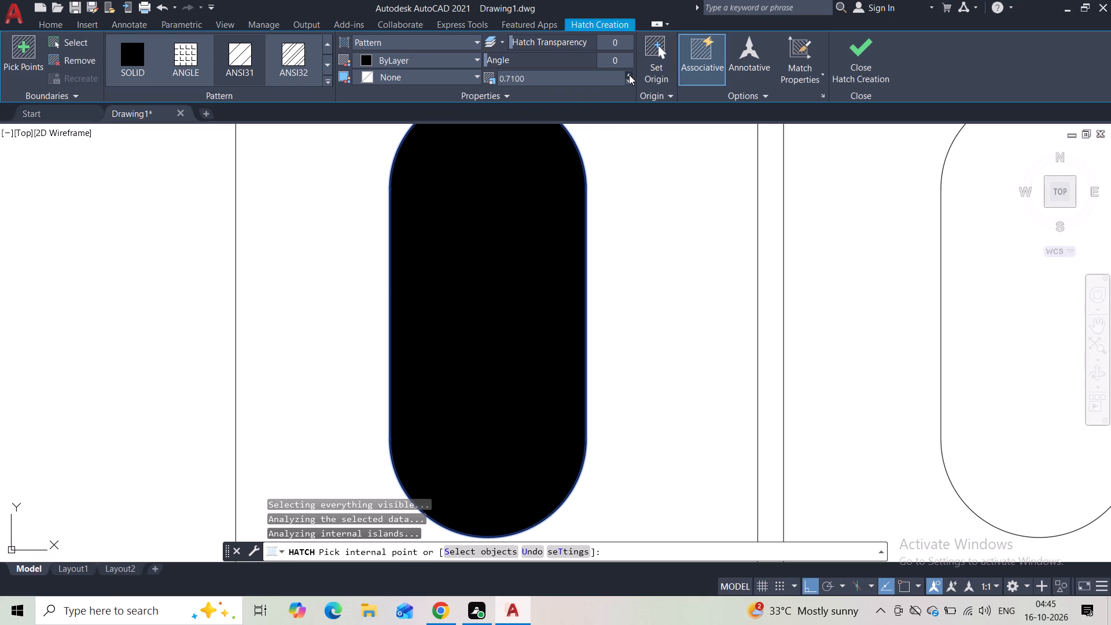
left_click(629, 75)
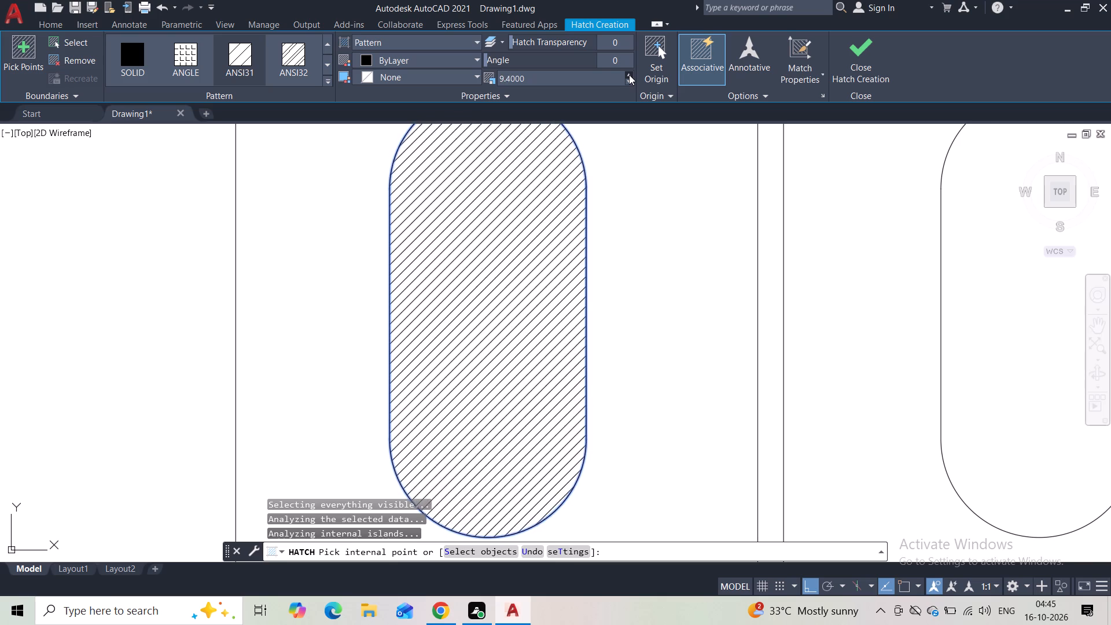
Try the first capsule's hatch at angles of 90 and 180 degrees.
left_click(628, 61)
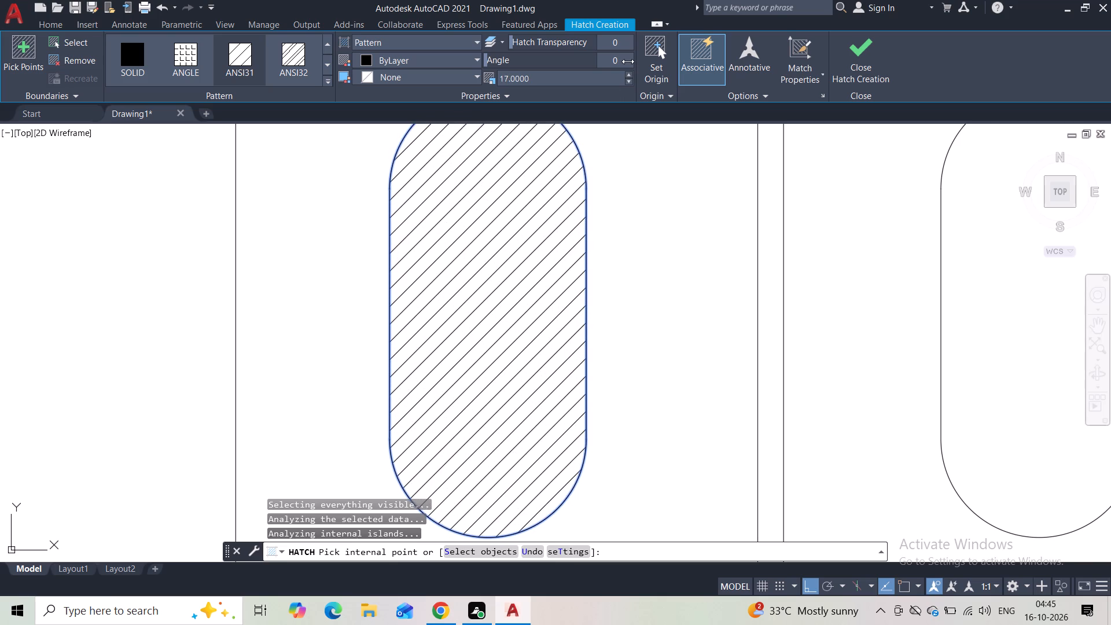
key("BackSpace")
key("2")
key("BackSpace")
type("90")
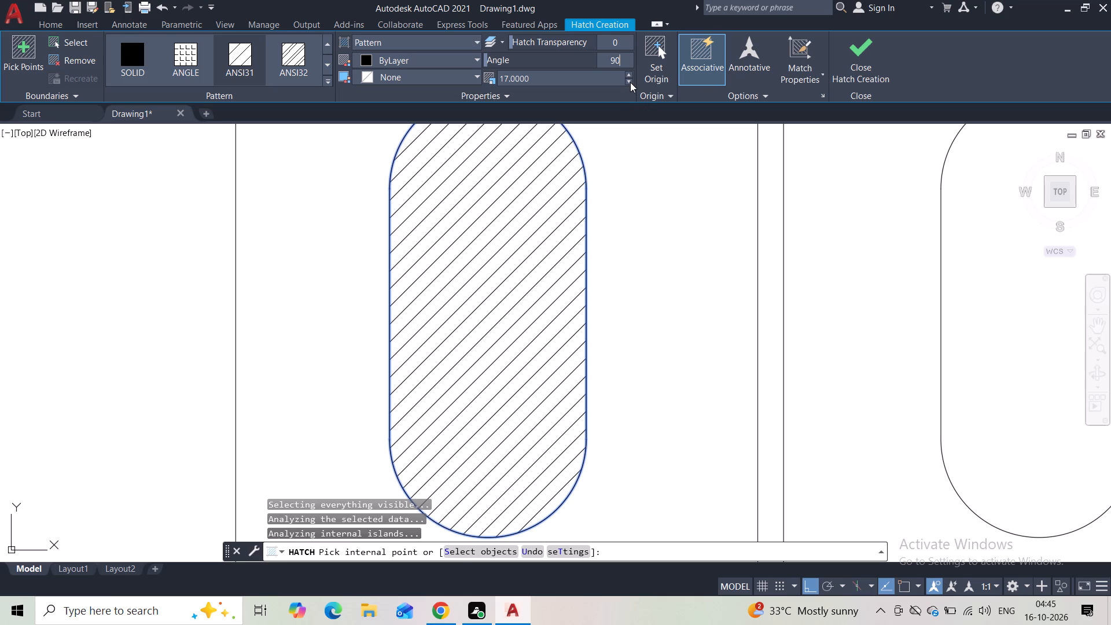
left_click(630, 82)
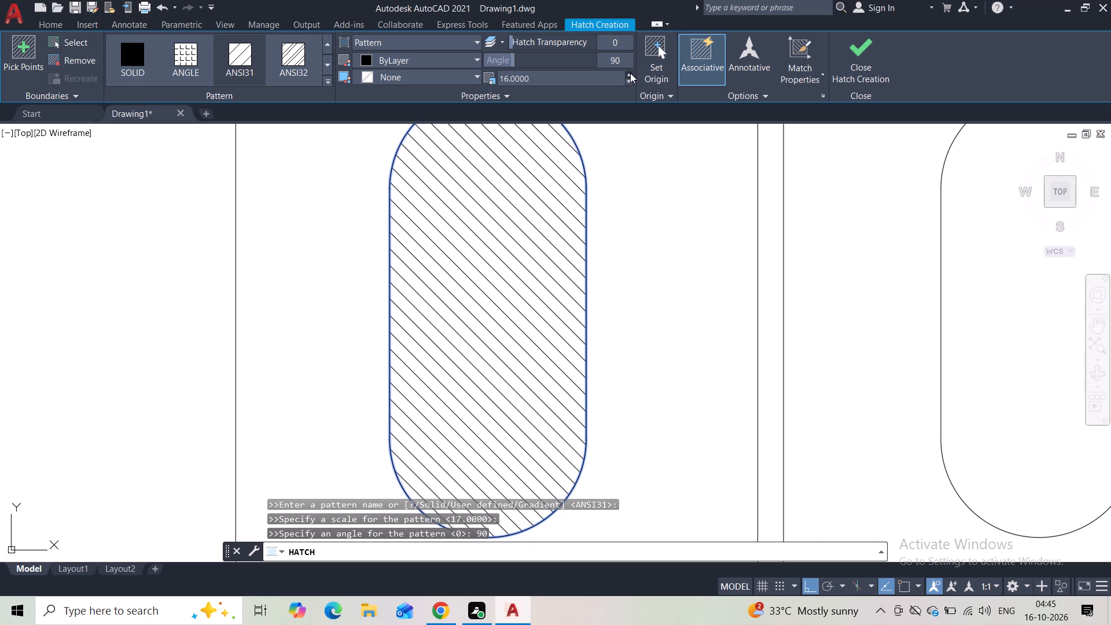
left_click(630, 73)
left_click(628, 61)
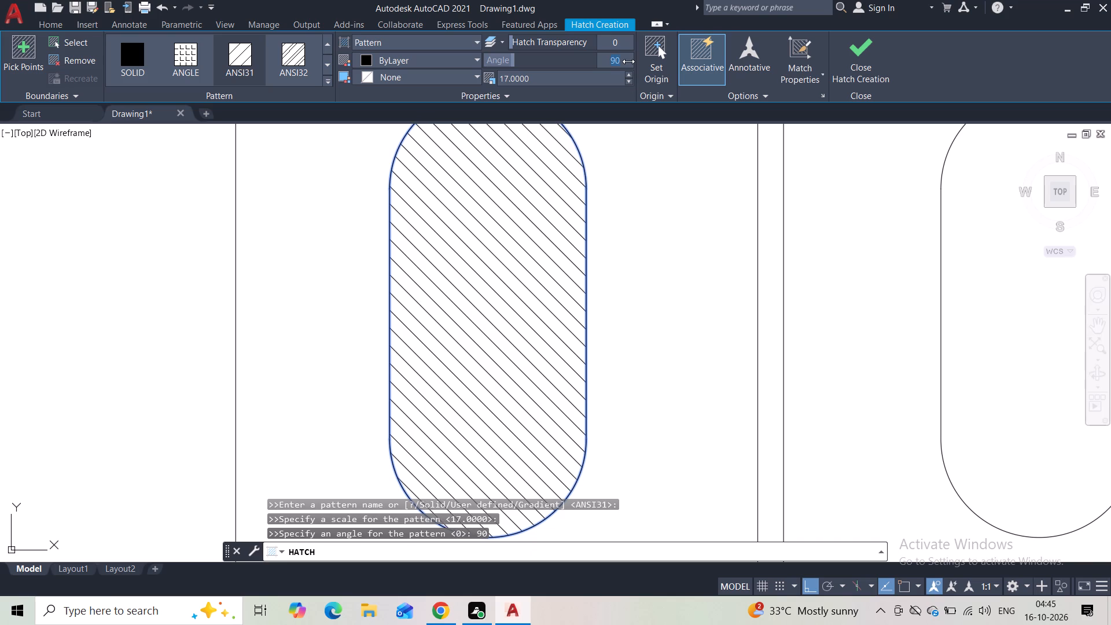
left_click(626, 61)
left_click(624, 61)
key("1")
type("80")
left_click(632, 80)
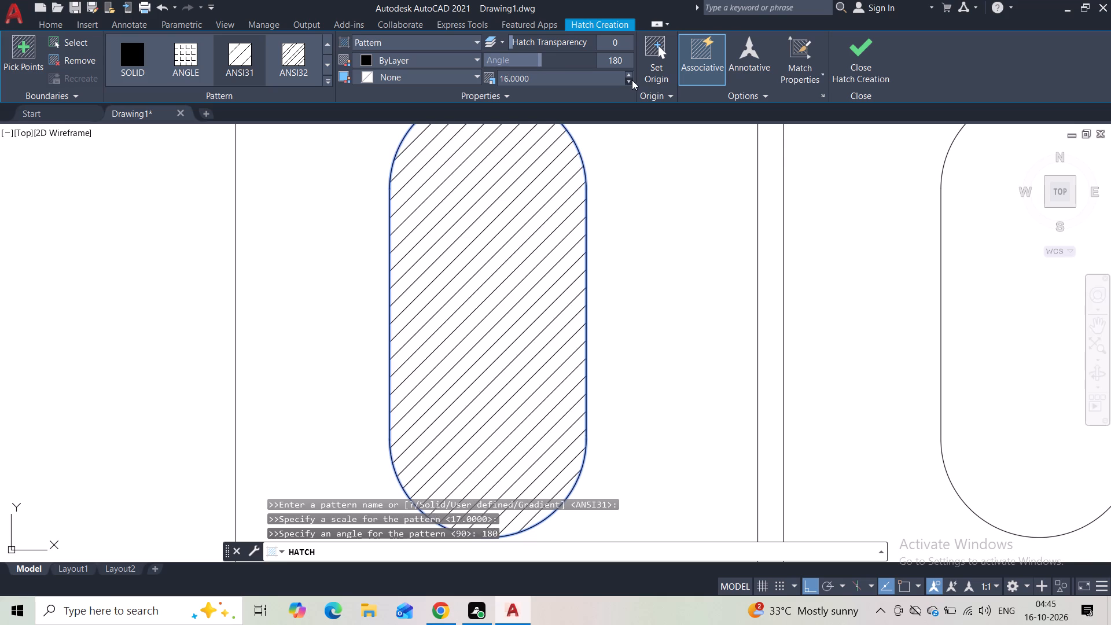
Adjust the first capsule's hatch angle to 226 so its lines run nearly vertical.
left_click_drag(542, 60, 558, 66)
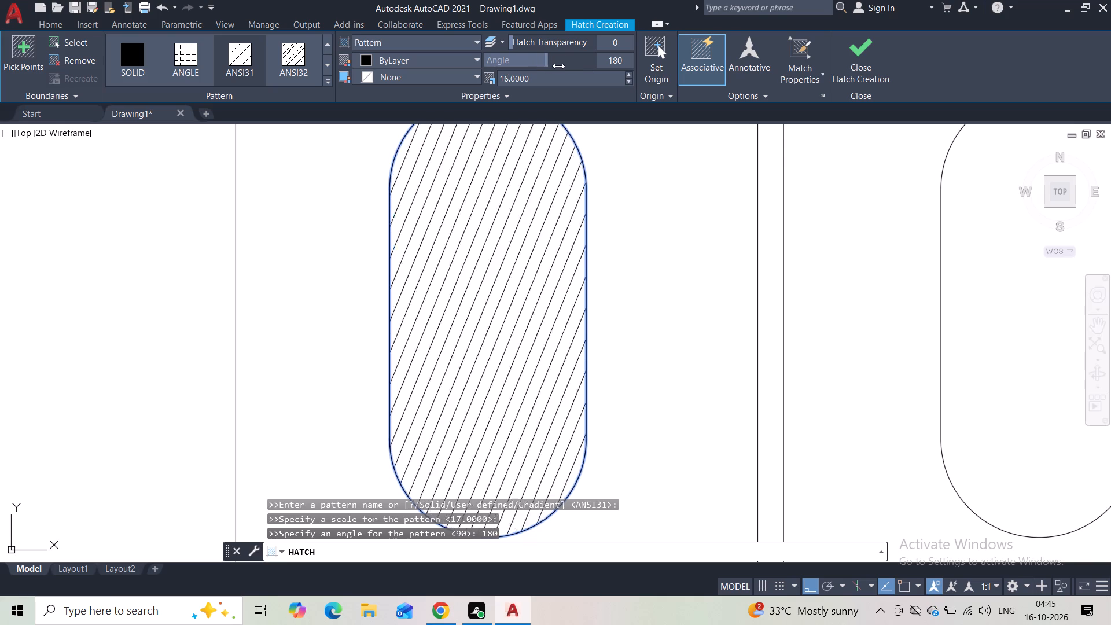
left_click_drag(558, 66, 562, 68)
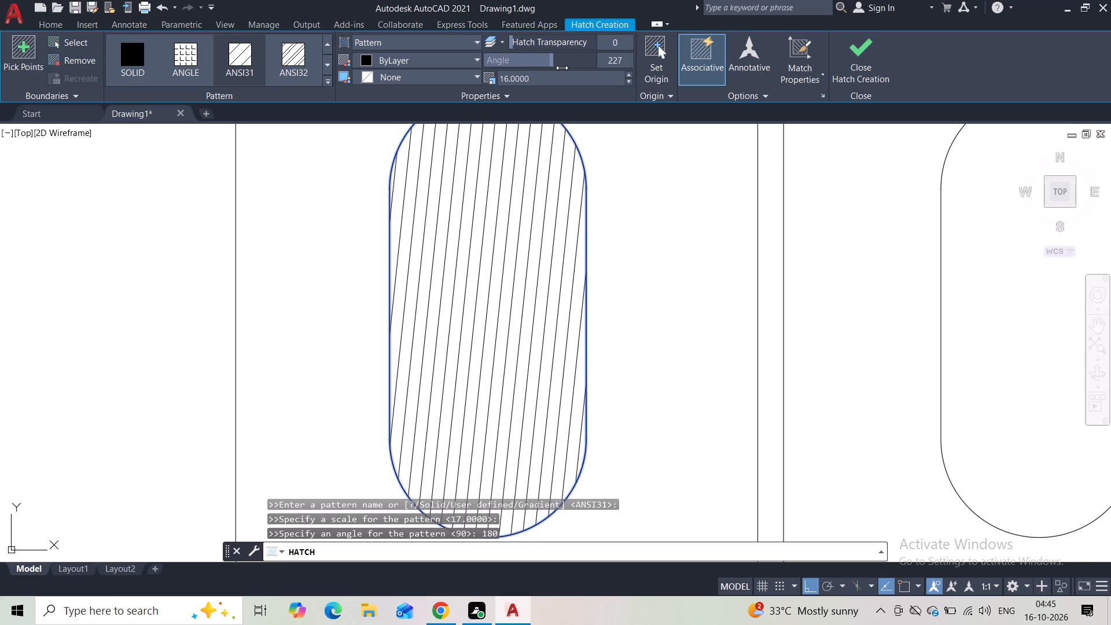
left_click_drag(562, 68, 565, 68)
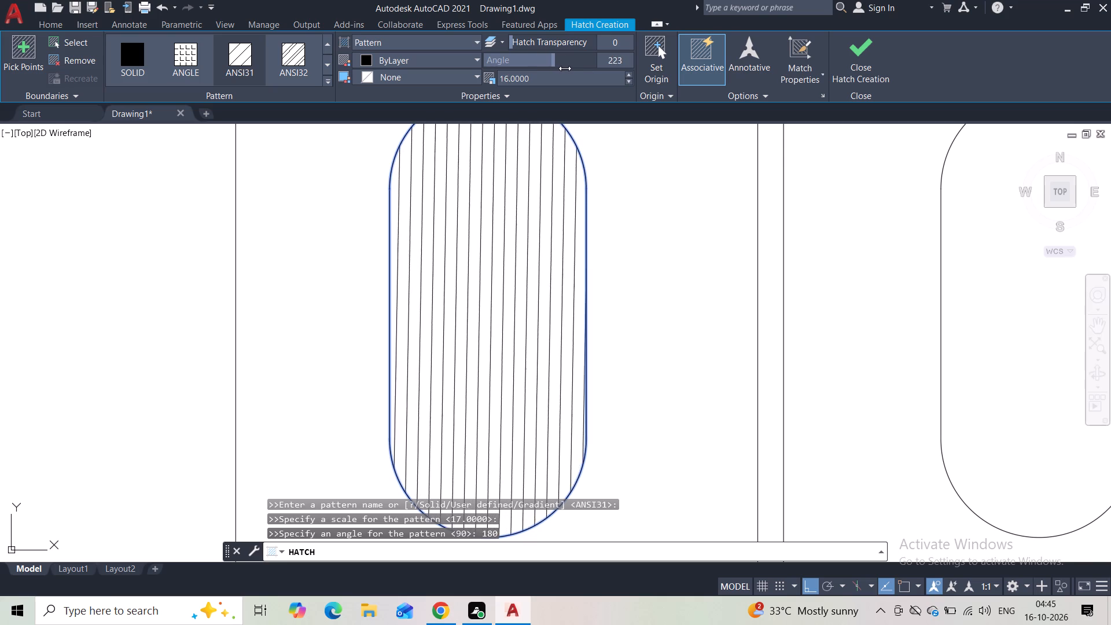
left_click_drag(565, 68, 566, 68)
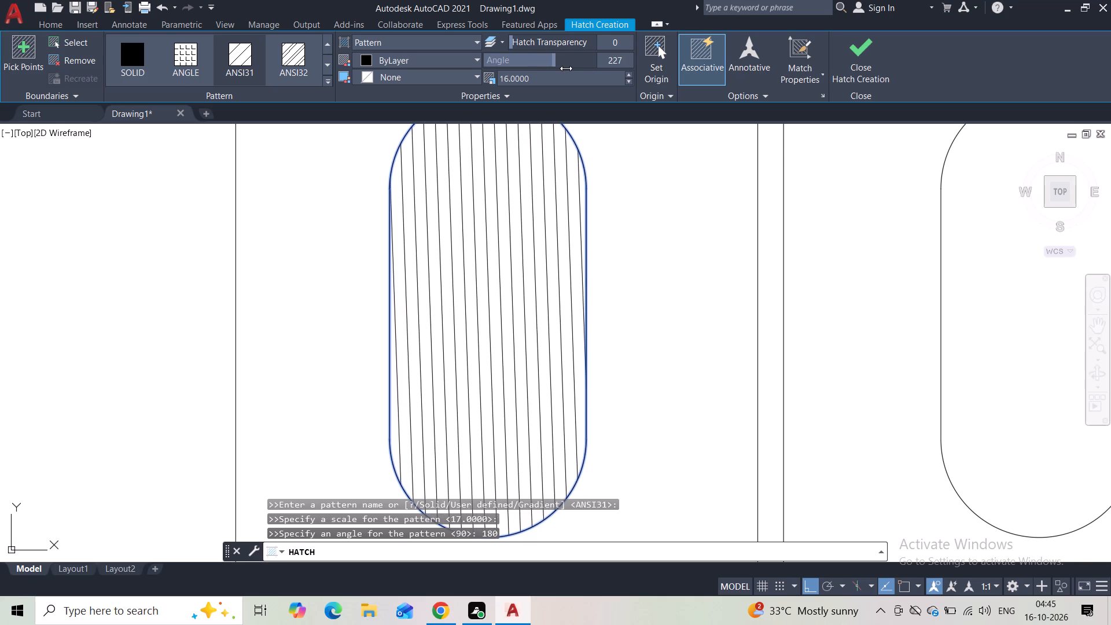
left_click_drag(566, 68, 565, 68)
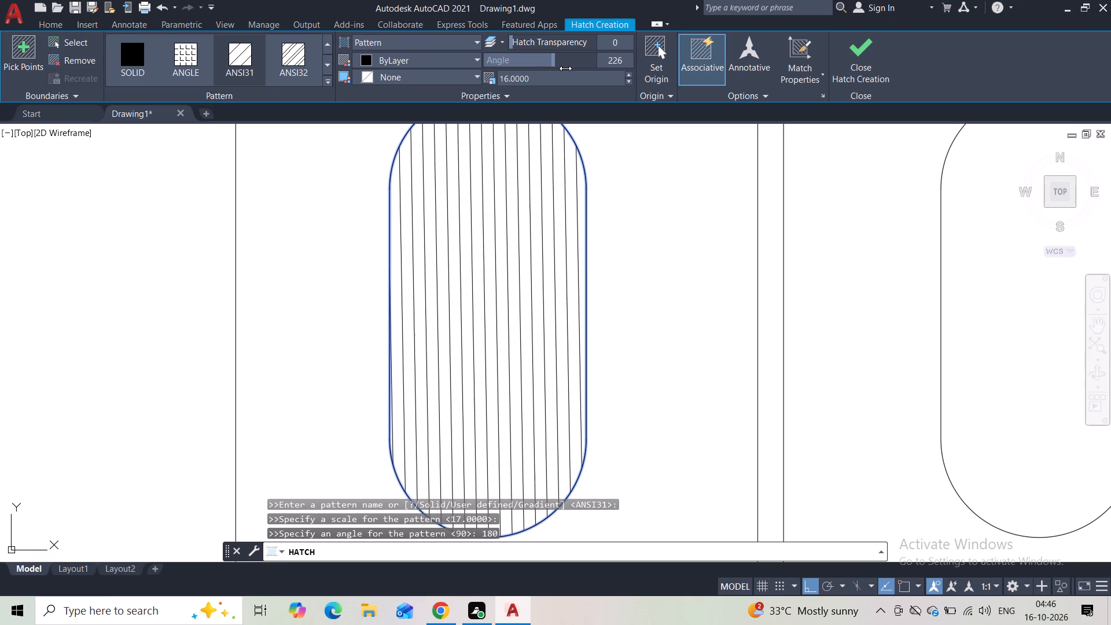
left_click_drag(565, 68, 564, 69)
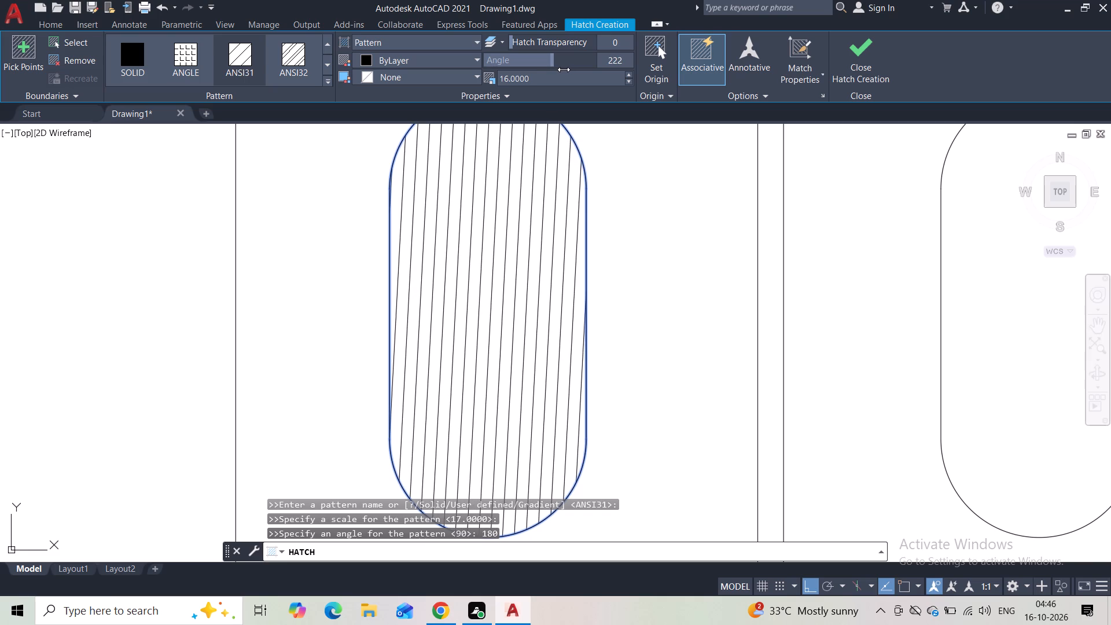
left_click_drag(564, 69, 564, 69)
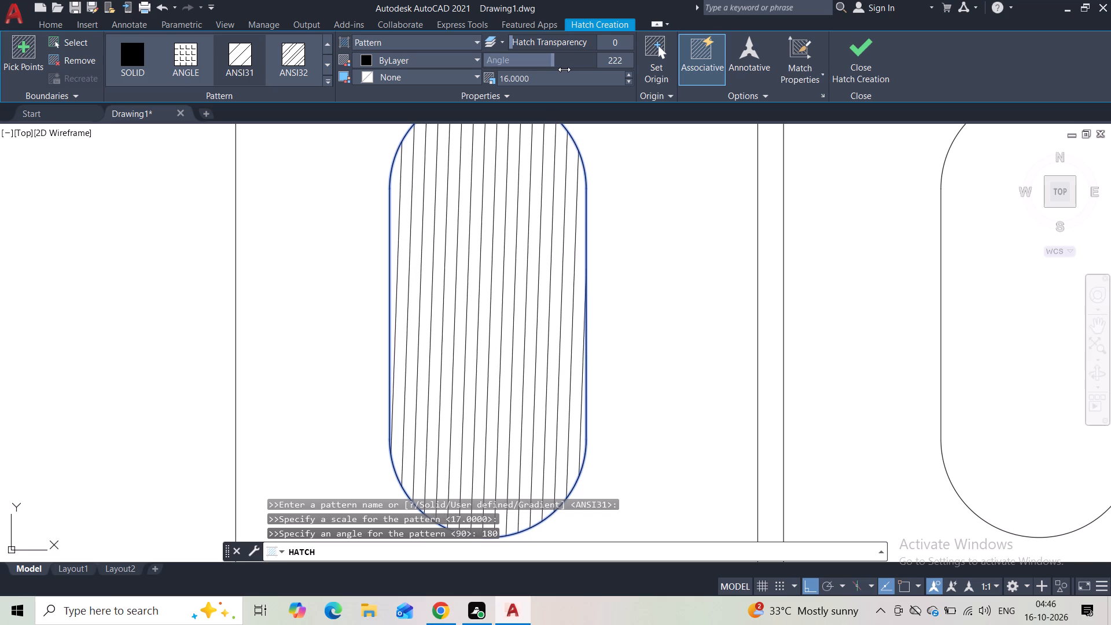
left_click_drag(564, 69, 565, 69)
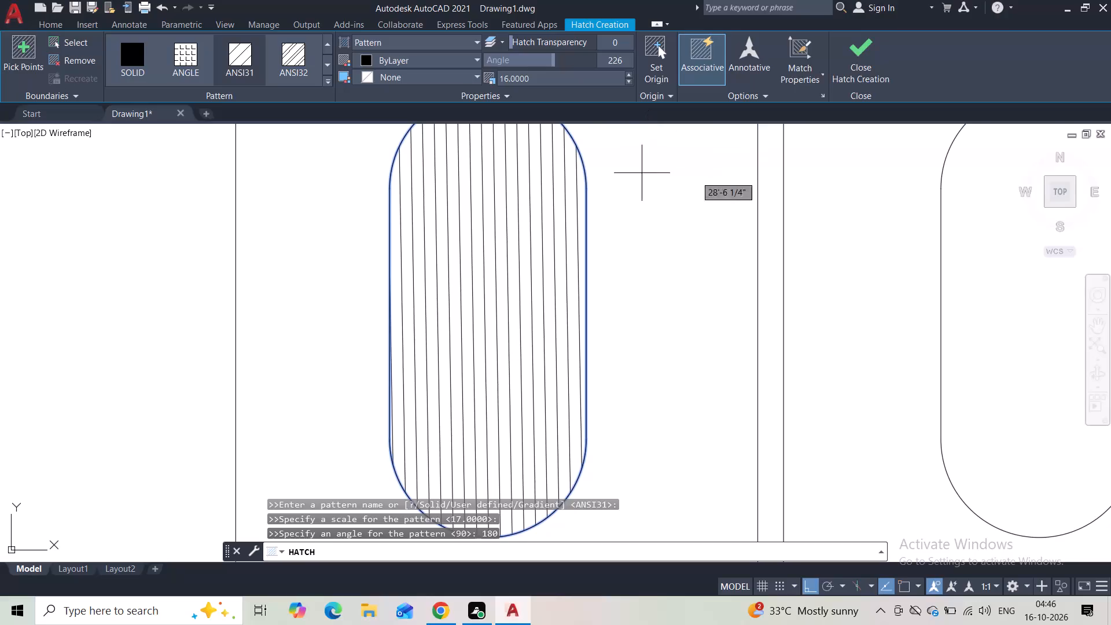
Set the first capsule's hatch scale to 25 and finish the hatch.
scroll(633, 197, "down", 4)
middle_click_drag(639, 214, 637, 225)
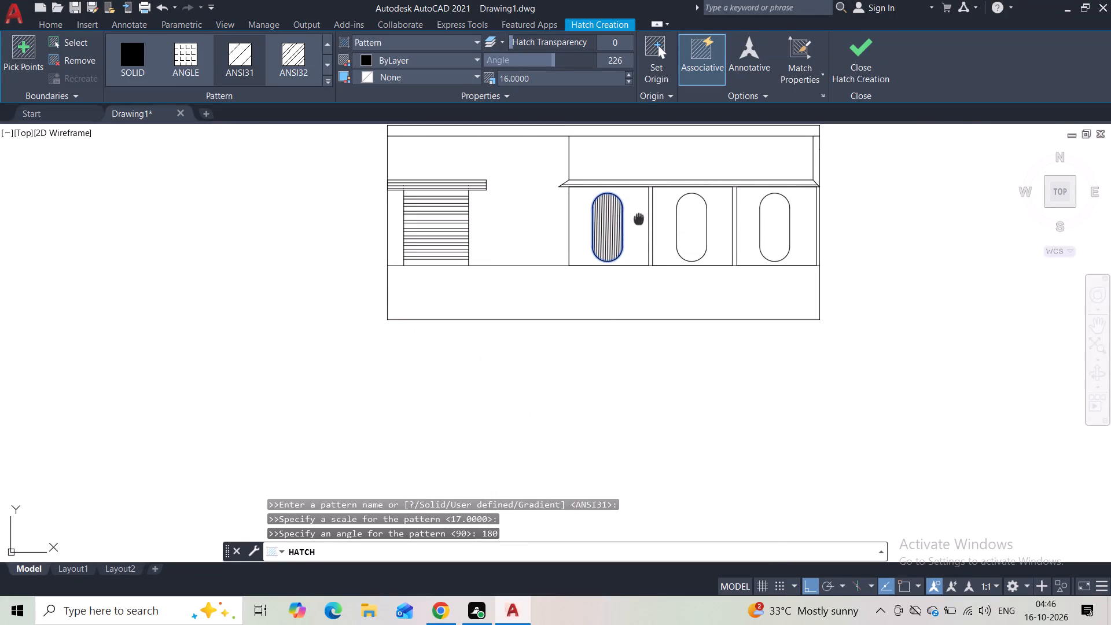
middle_click_drag(637, 225, 608, 285)
left_click(628, 73)
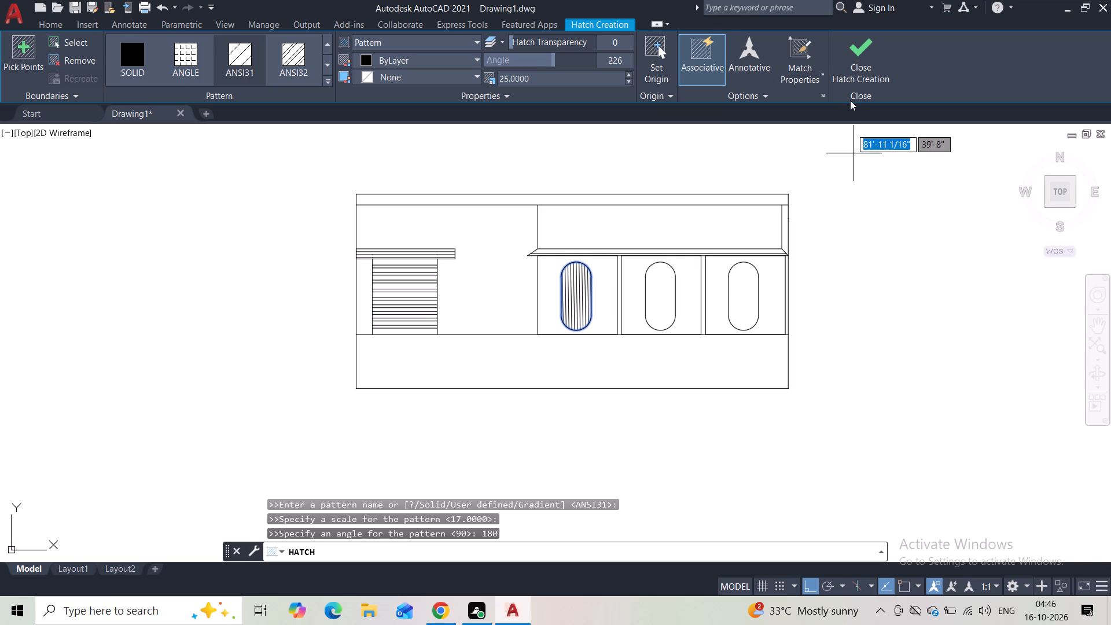
left_click(870, 75)
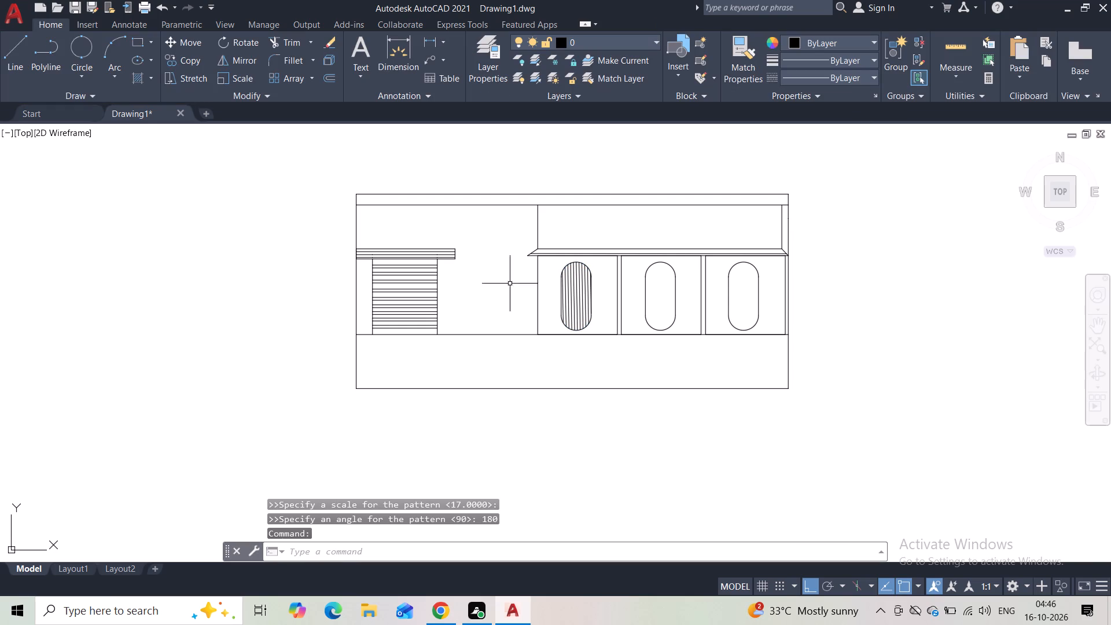
Draw a small circle of about 2 1/4" radius at mid-height, just inside the first opening's left edge.
left_click(80, 69)
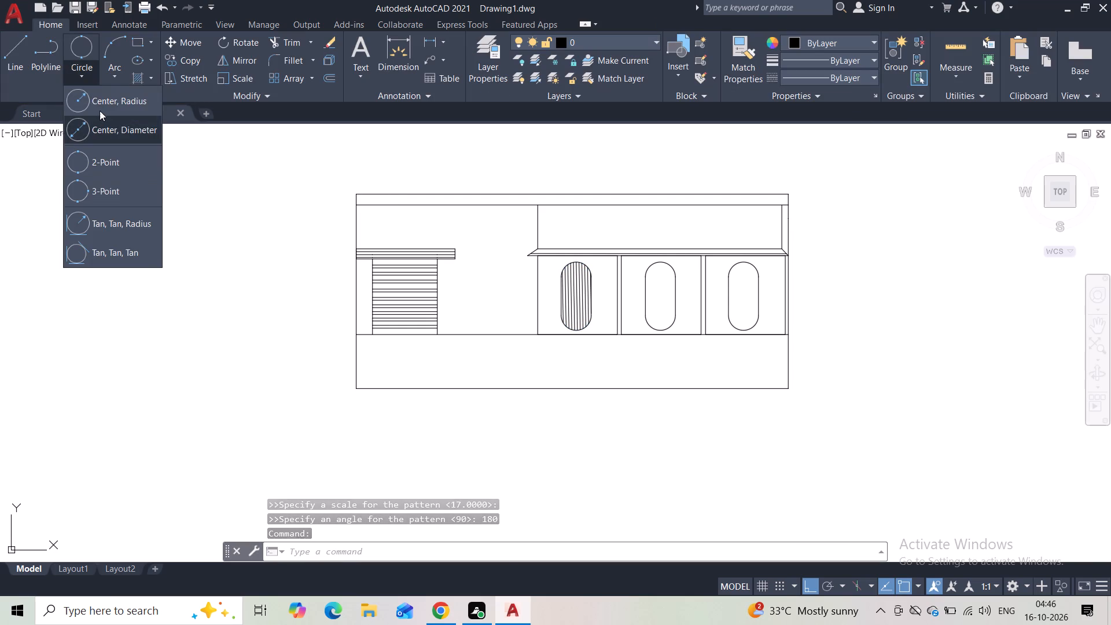
left_click(102, 108)
scroll(582, 297, "up", 2)
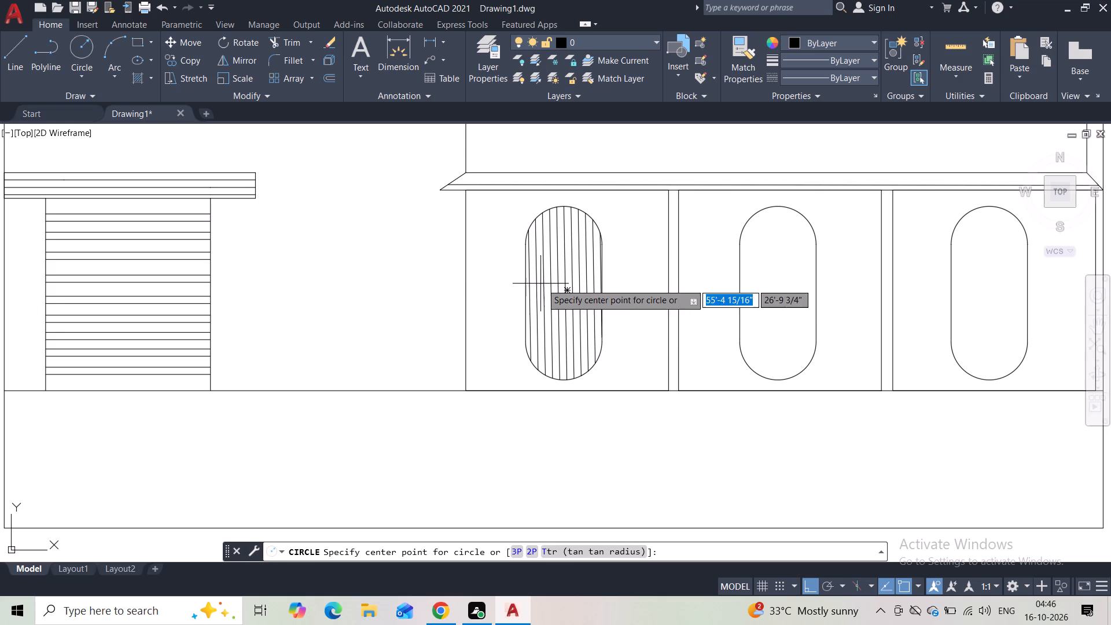
left_click(474, 288)
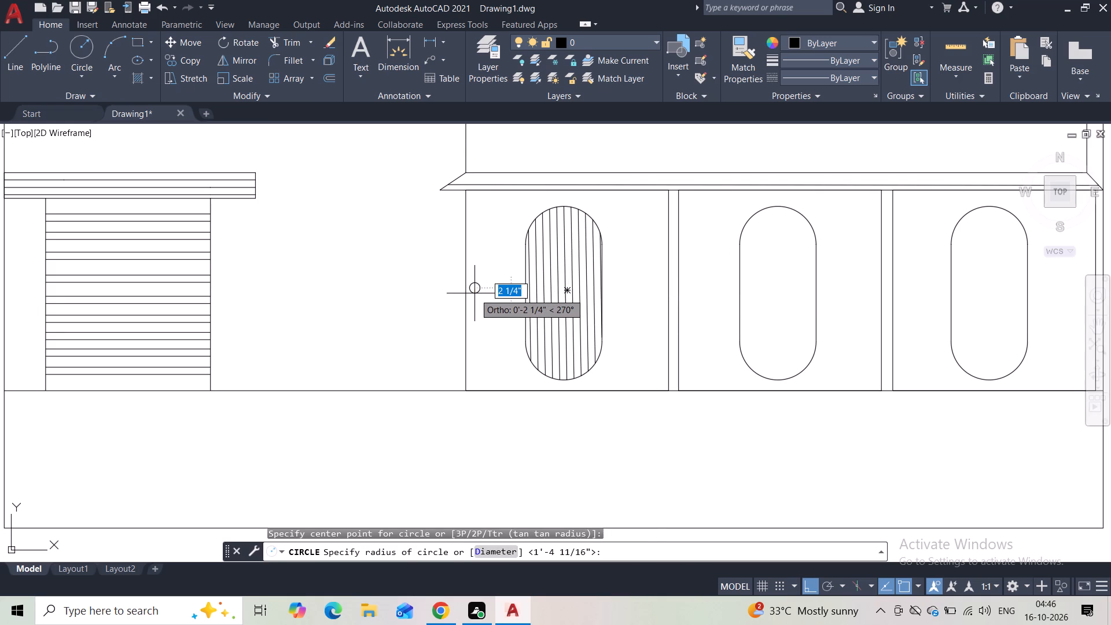
left_click(476, 295)
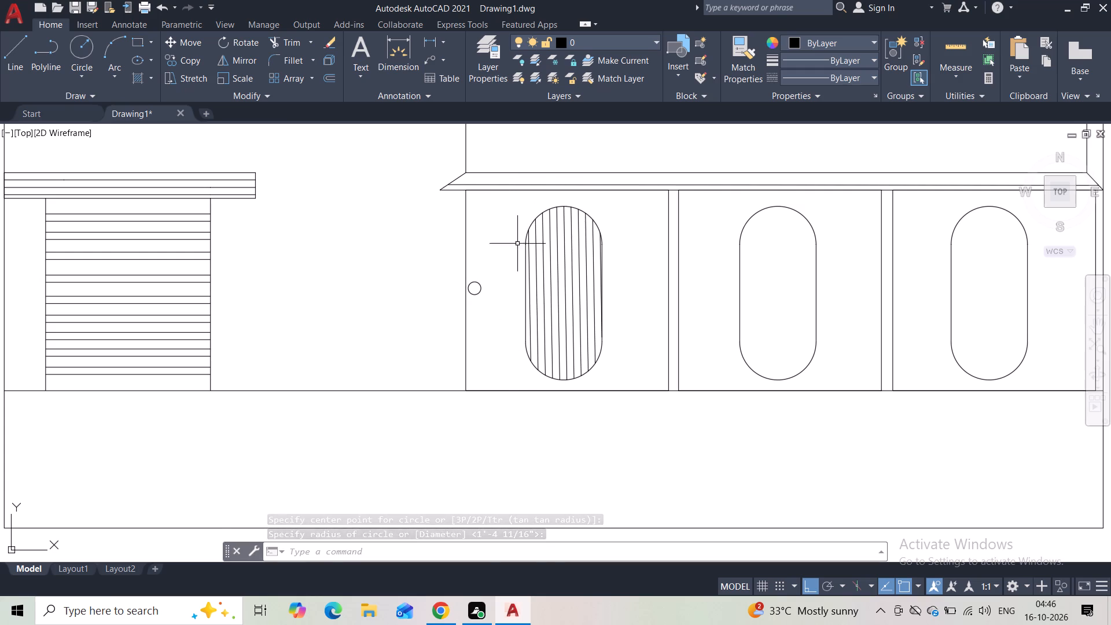
Copy the small circle about 14'-3" and 15'-8" to the right, near the second opening's right edge and third opening's left edge.
left_click(492, 277)
left_click(476, 291)
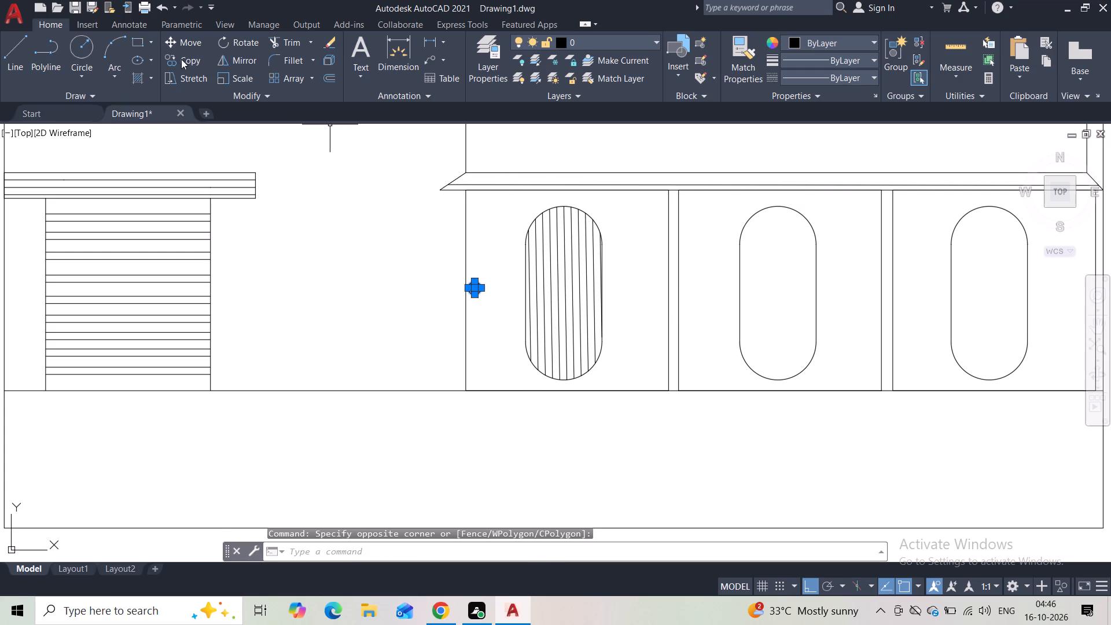
left_click(186, 65)
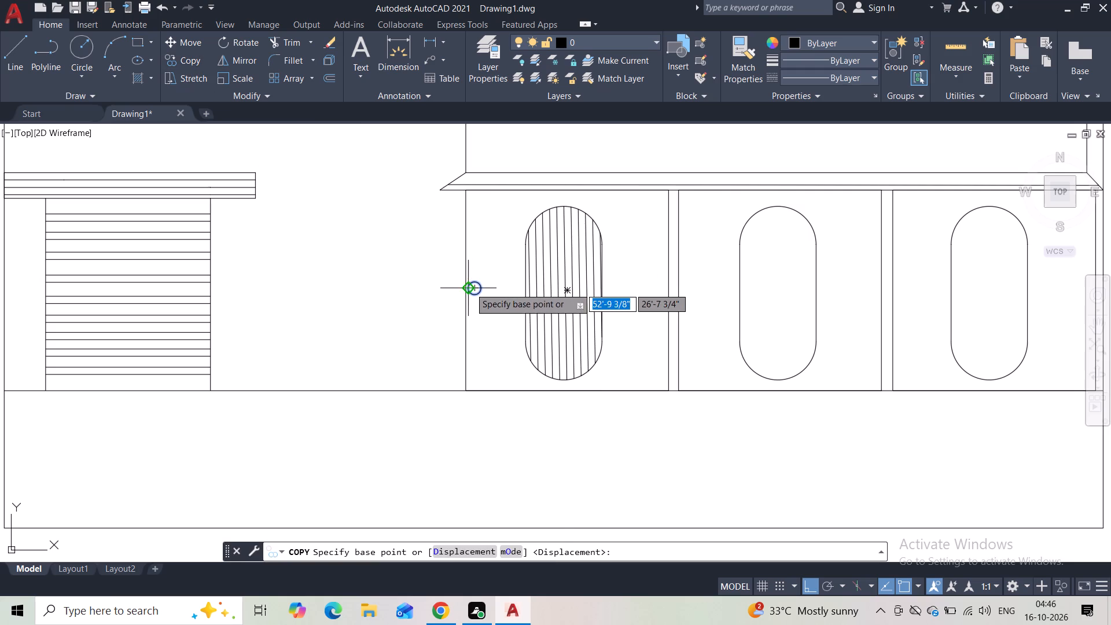
left_click(477, 289)
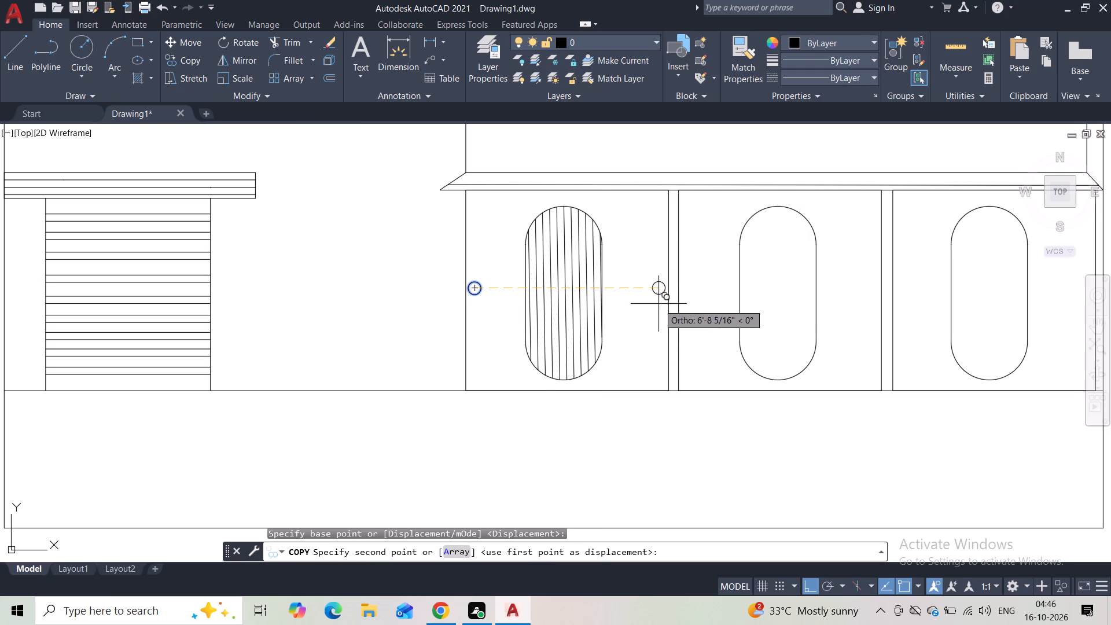
left_click(868, 299)
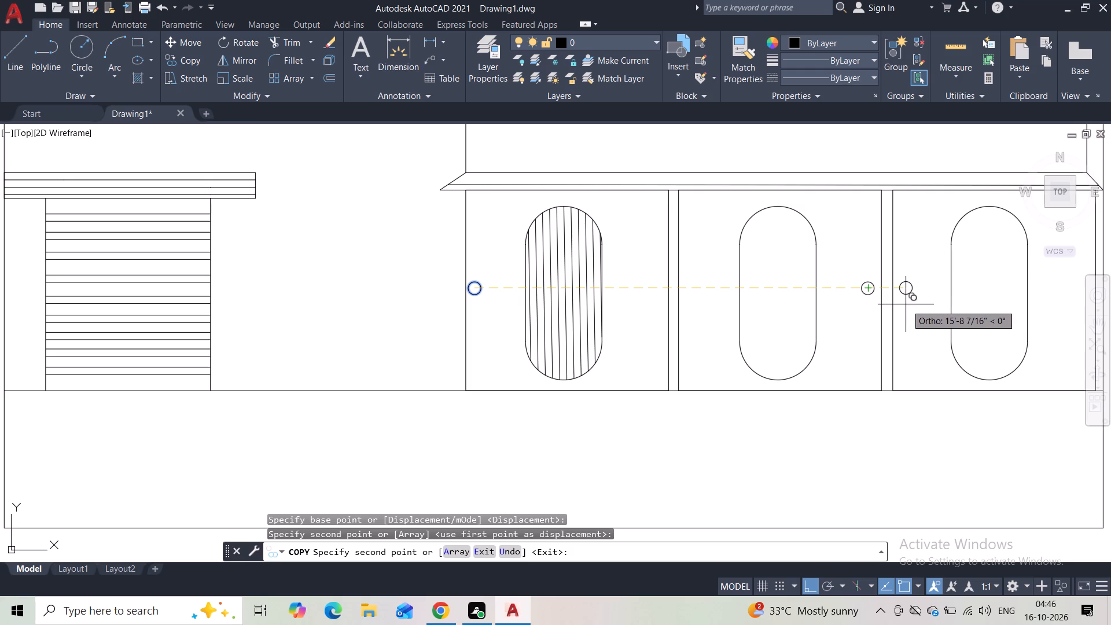
left_click(906, 304)
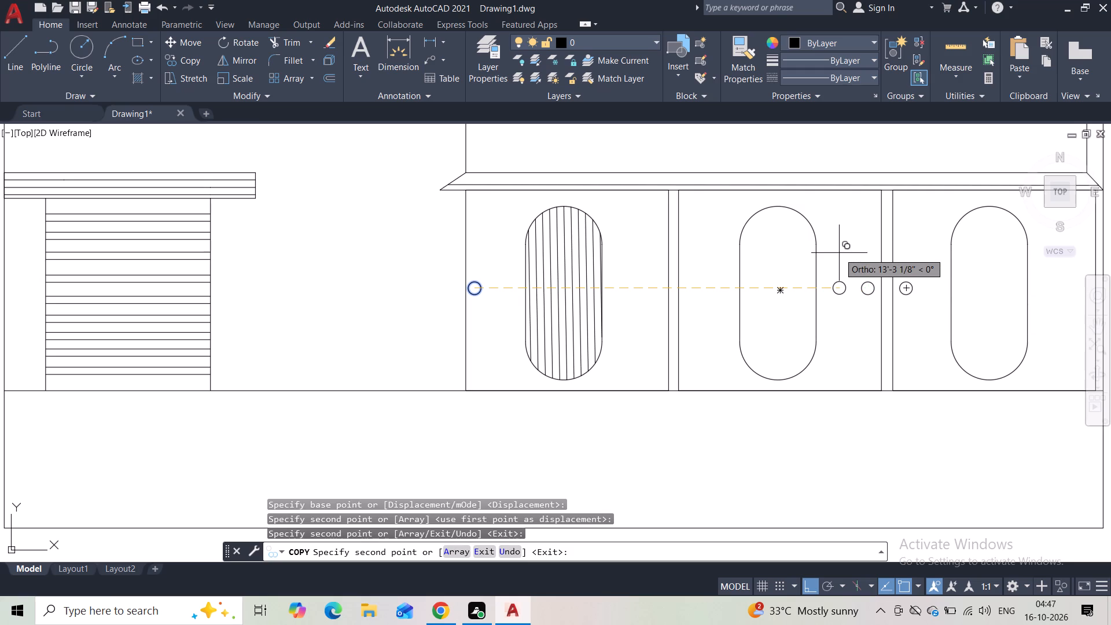
key("Escape")
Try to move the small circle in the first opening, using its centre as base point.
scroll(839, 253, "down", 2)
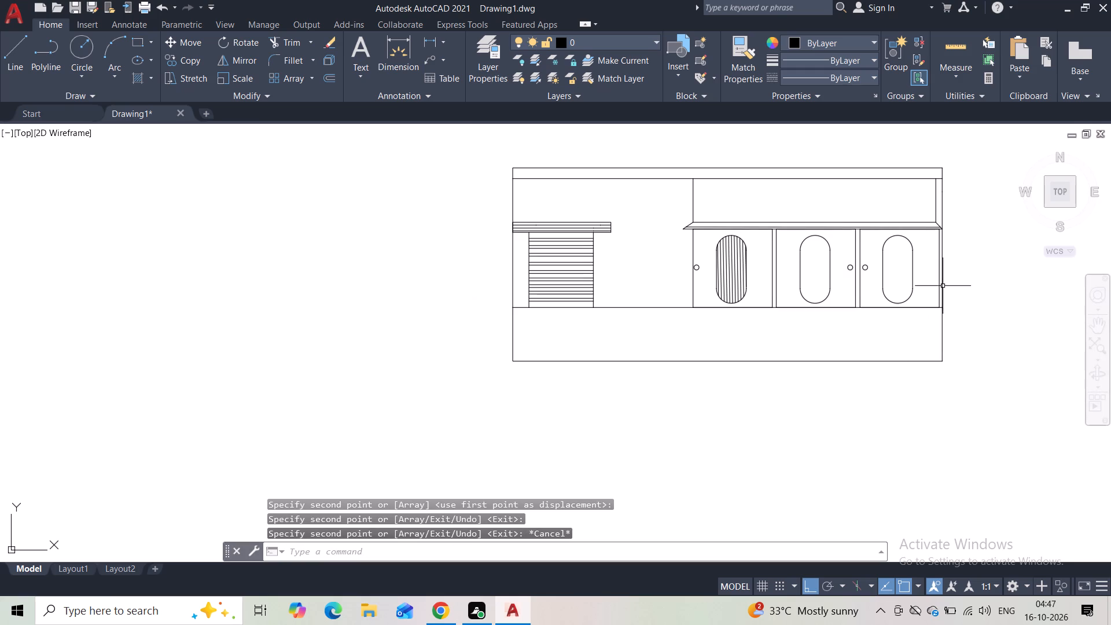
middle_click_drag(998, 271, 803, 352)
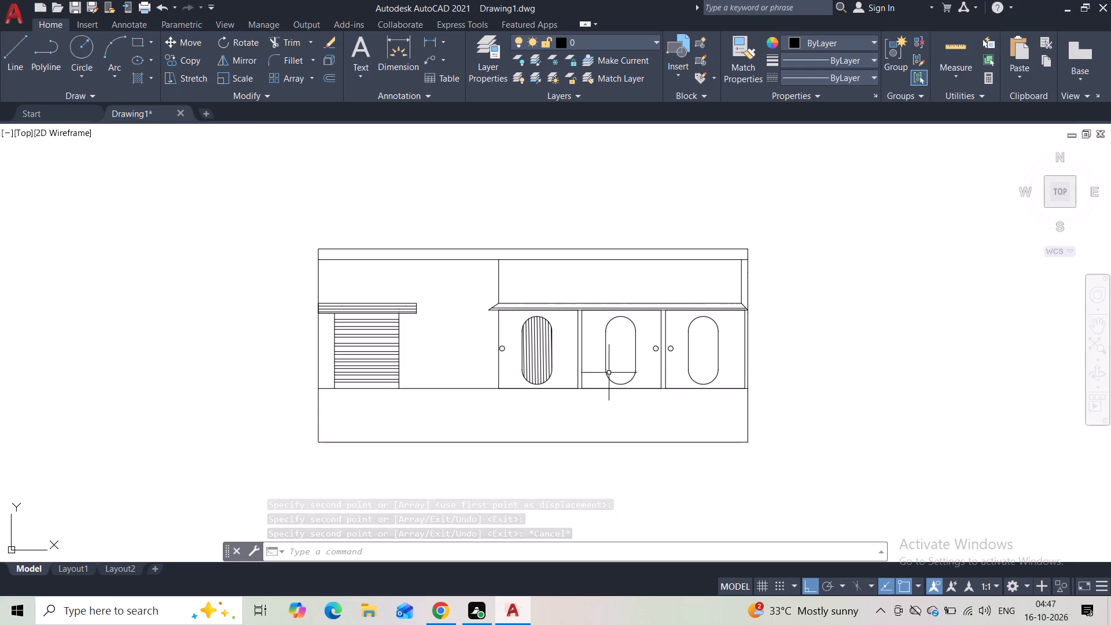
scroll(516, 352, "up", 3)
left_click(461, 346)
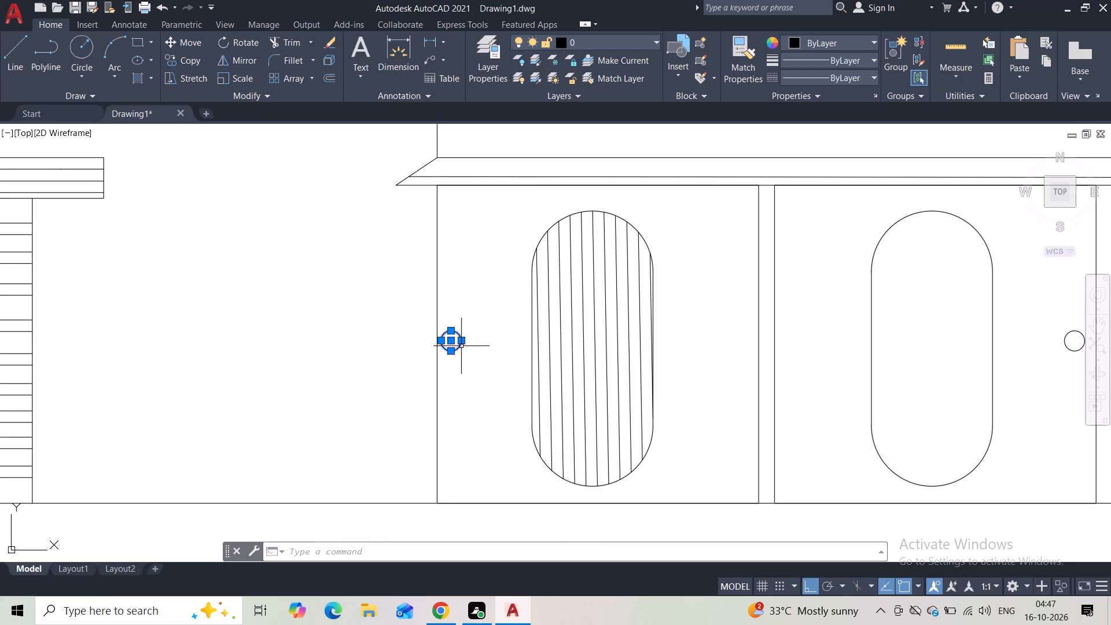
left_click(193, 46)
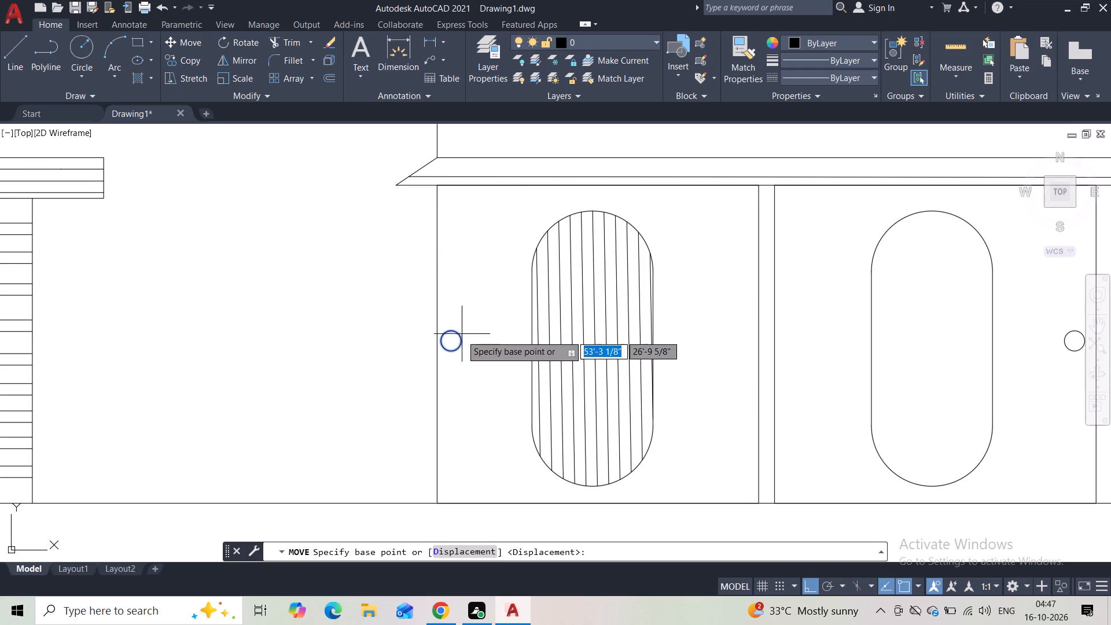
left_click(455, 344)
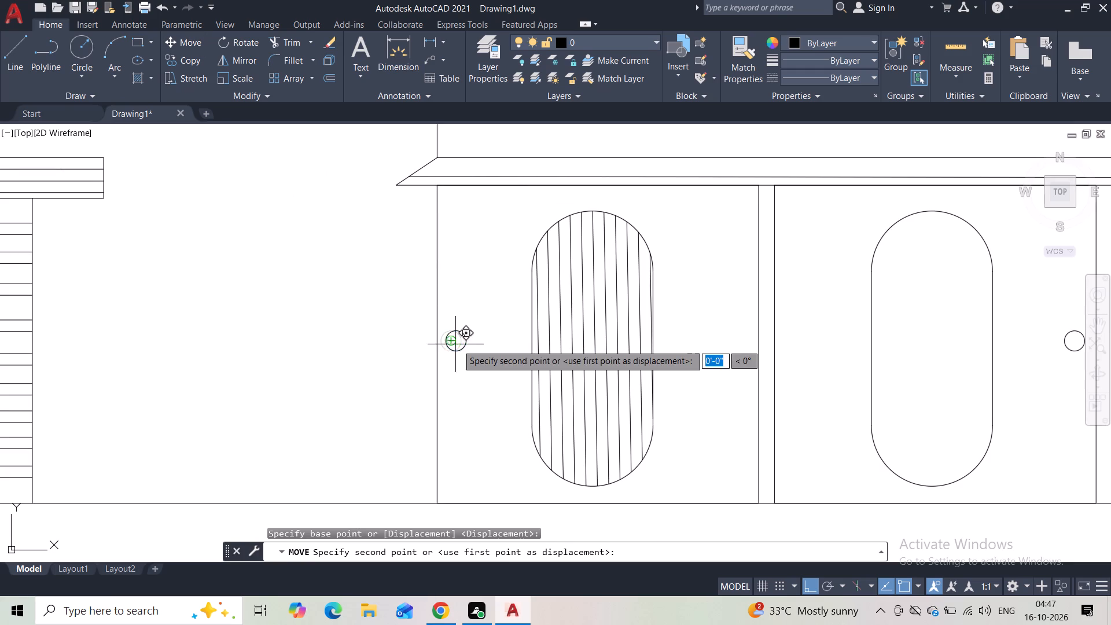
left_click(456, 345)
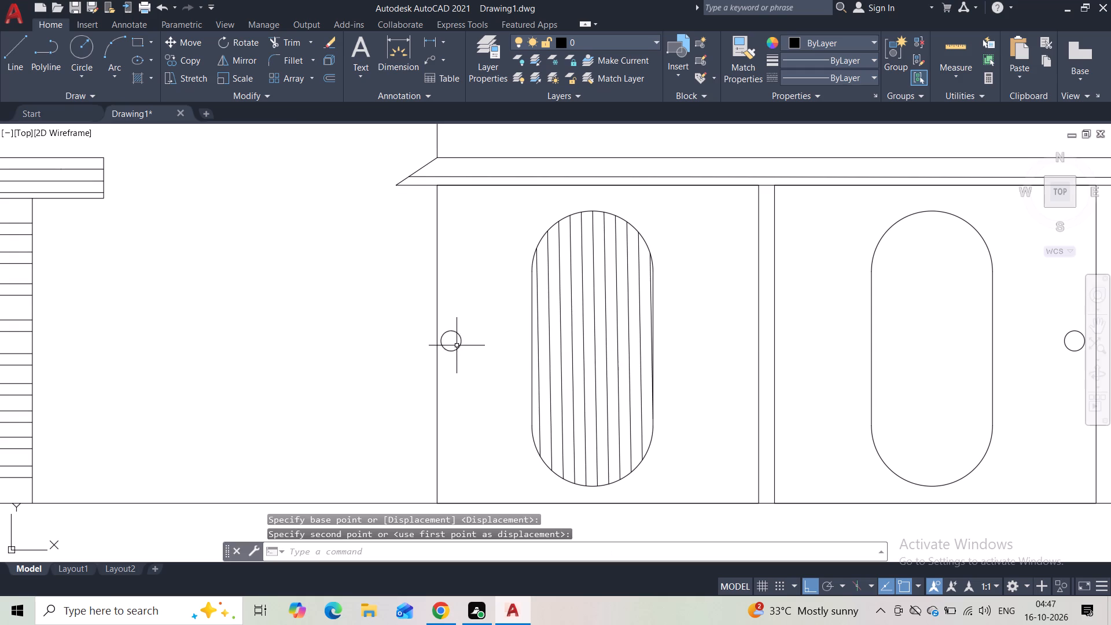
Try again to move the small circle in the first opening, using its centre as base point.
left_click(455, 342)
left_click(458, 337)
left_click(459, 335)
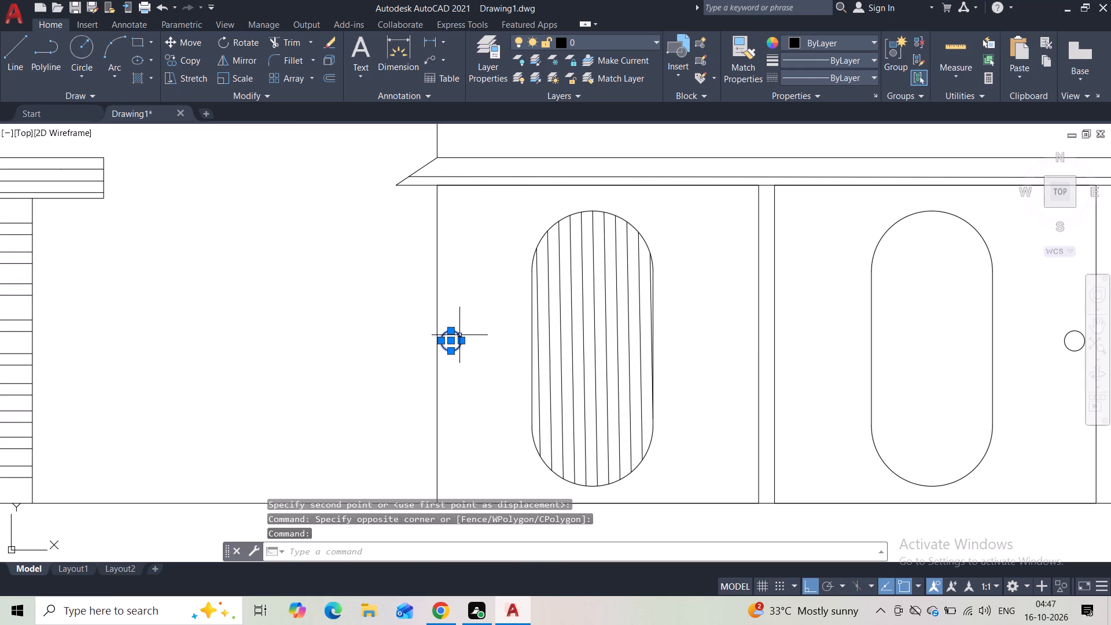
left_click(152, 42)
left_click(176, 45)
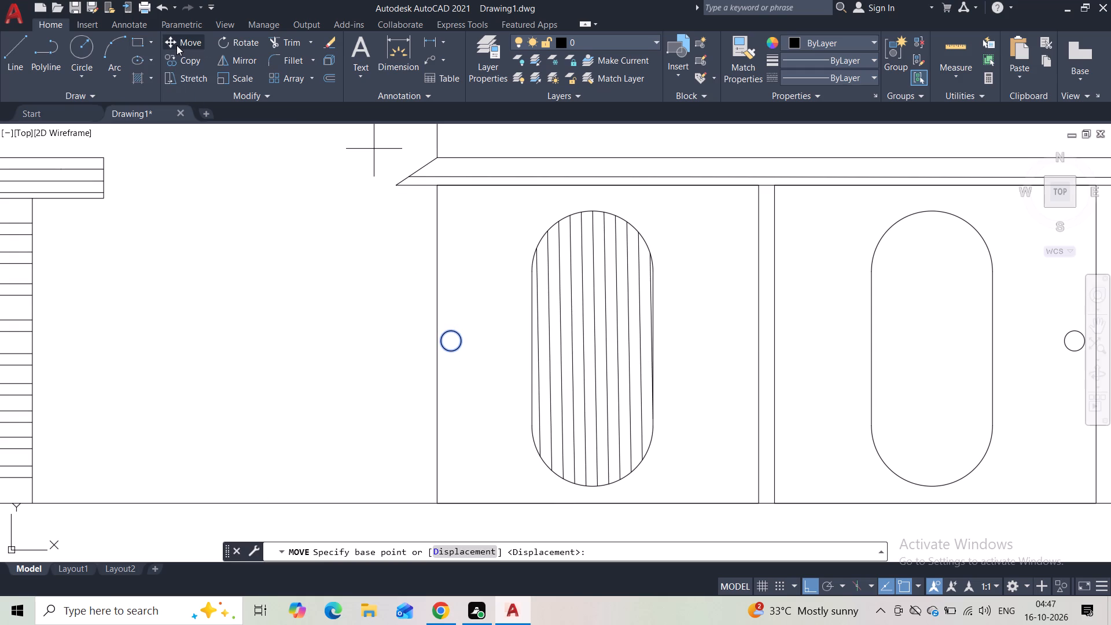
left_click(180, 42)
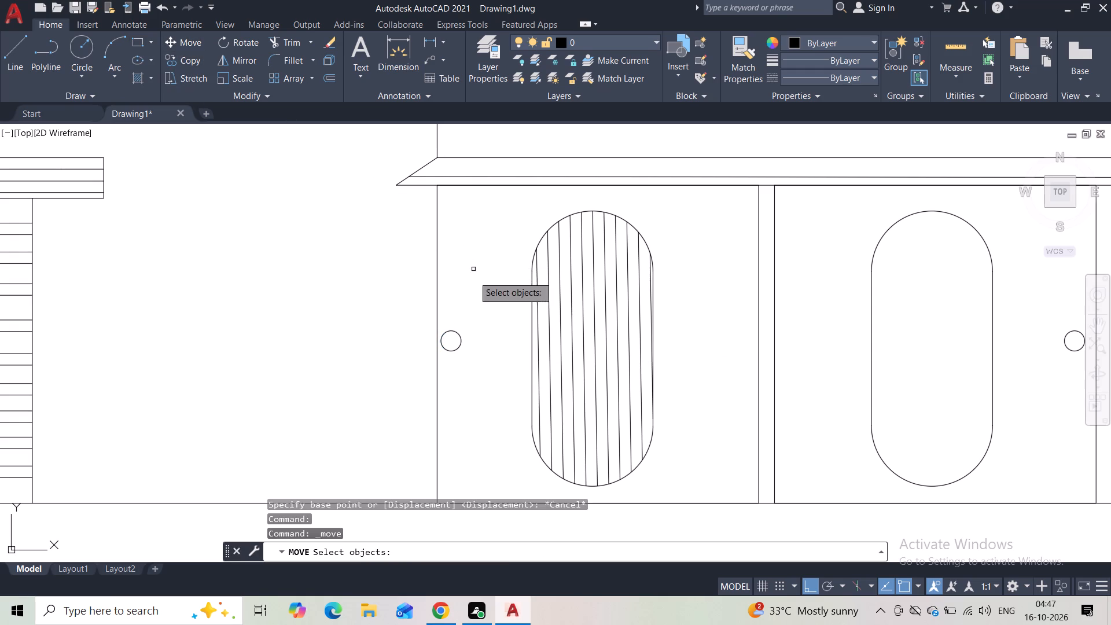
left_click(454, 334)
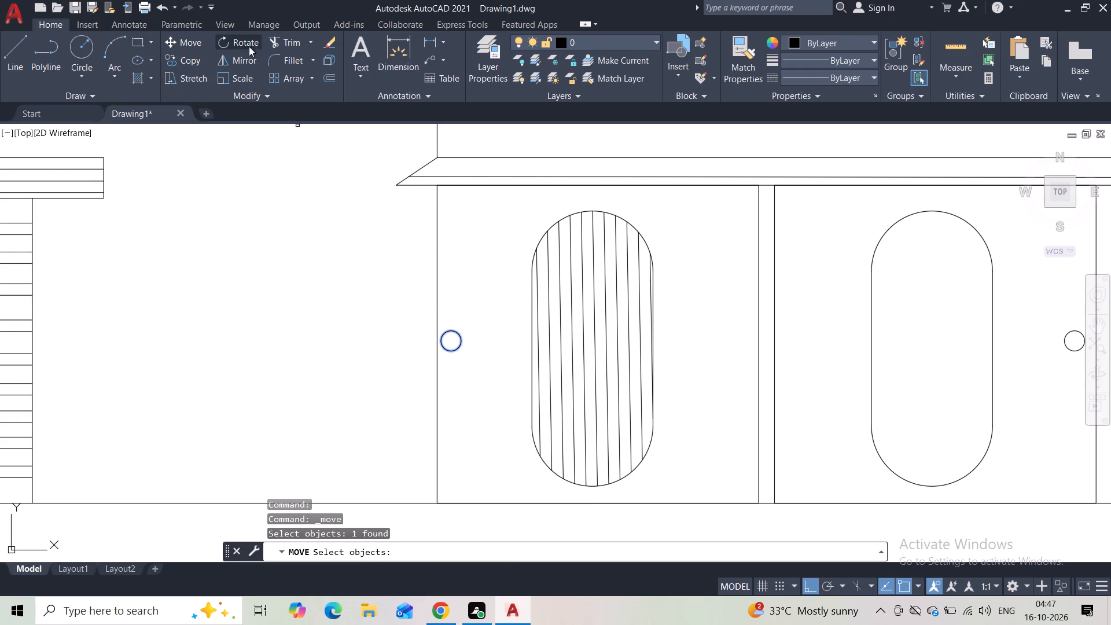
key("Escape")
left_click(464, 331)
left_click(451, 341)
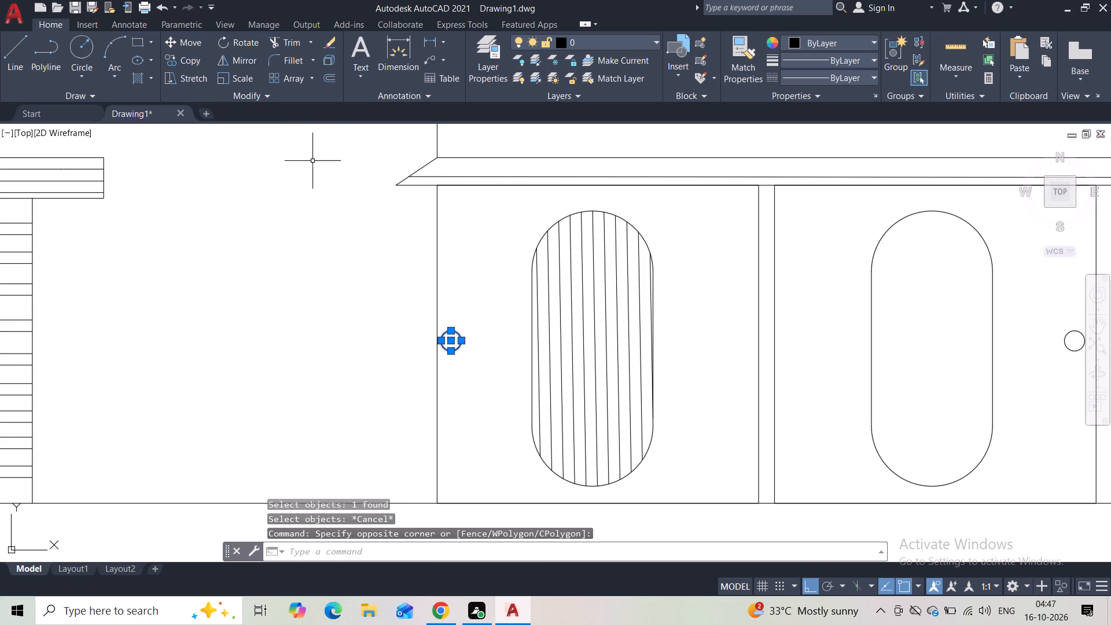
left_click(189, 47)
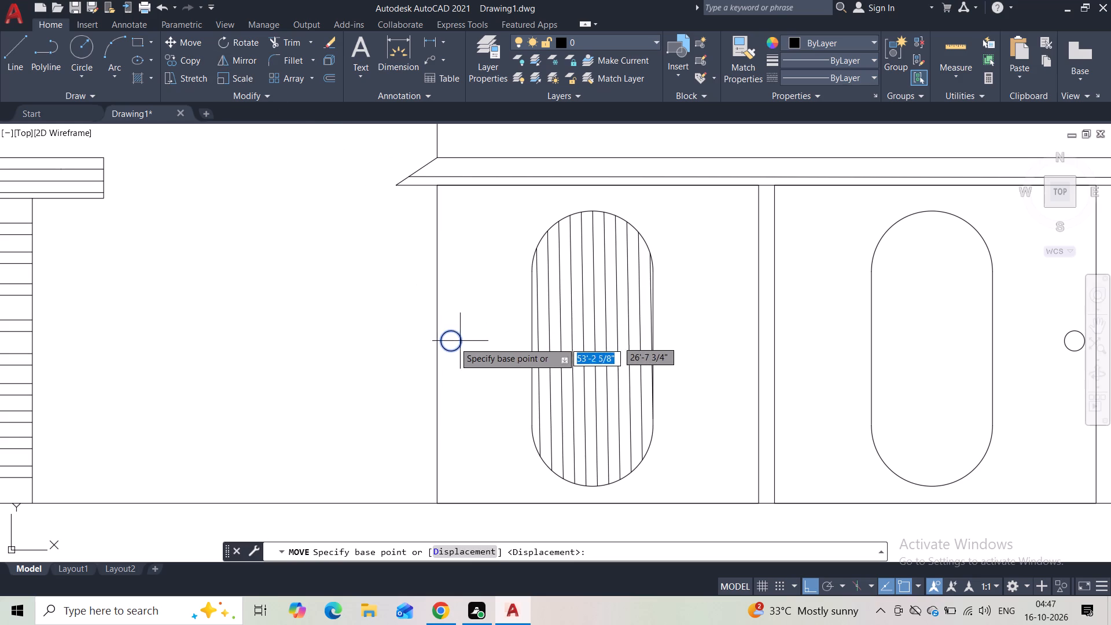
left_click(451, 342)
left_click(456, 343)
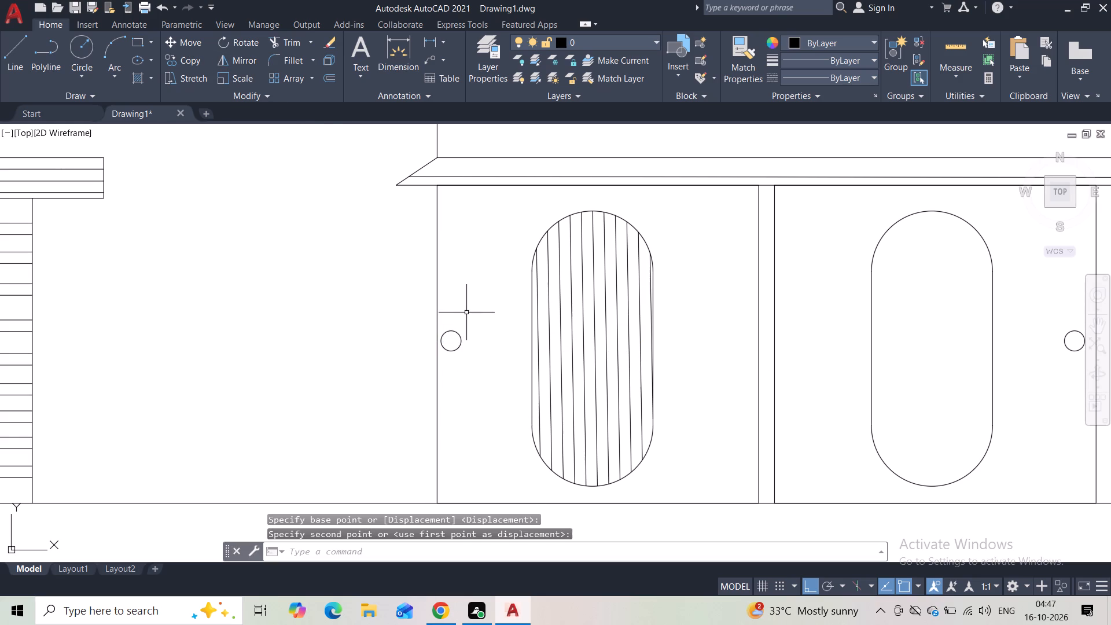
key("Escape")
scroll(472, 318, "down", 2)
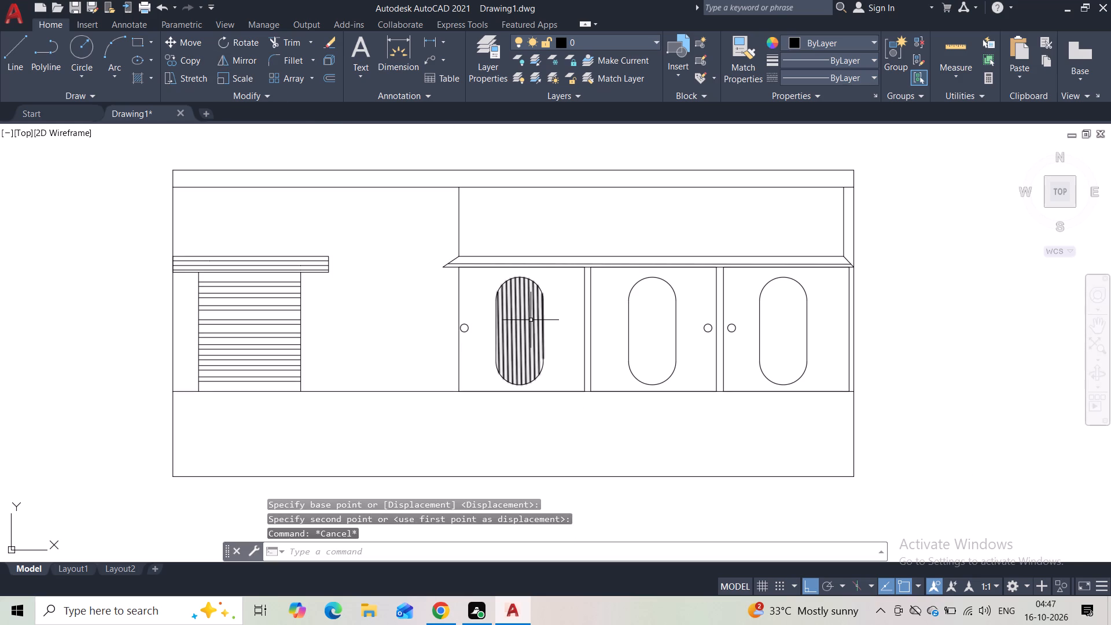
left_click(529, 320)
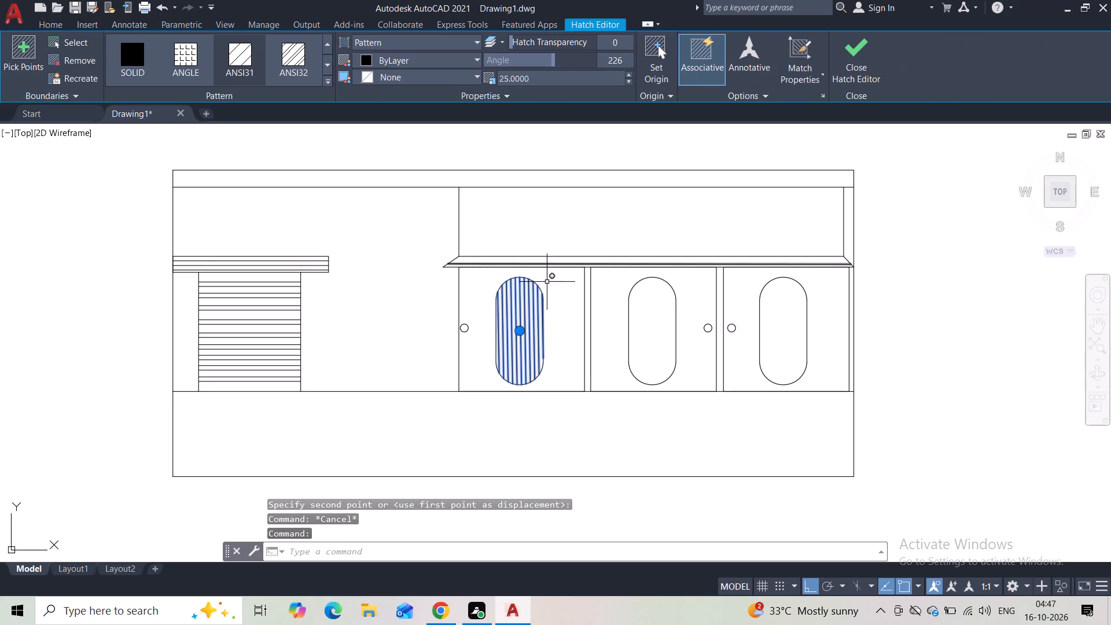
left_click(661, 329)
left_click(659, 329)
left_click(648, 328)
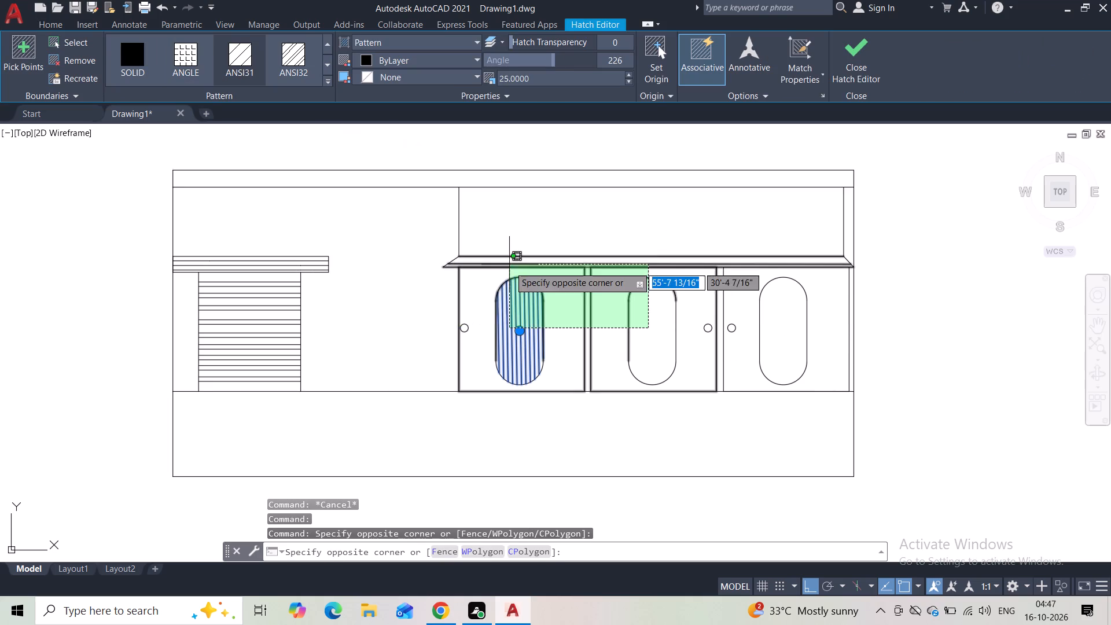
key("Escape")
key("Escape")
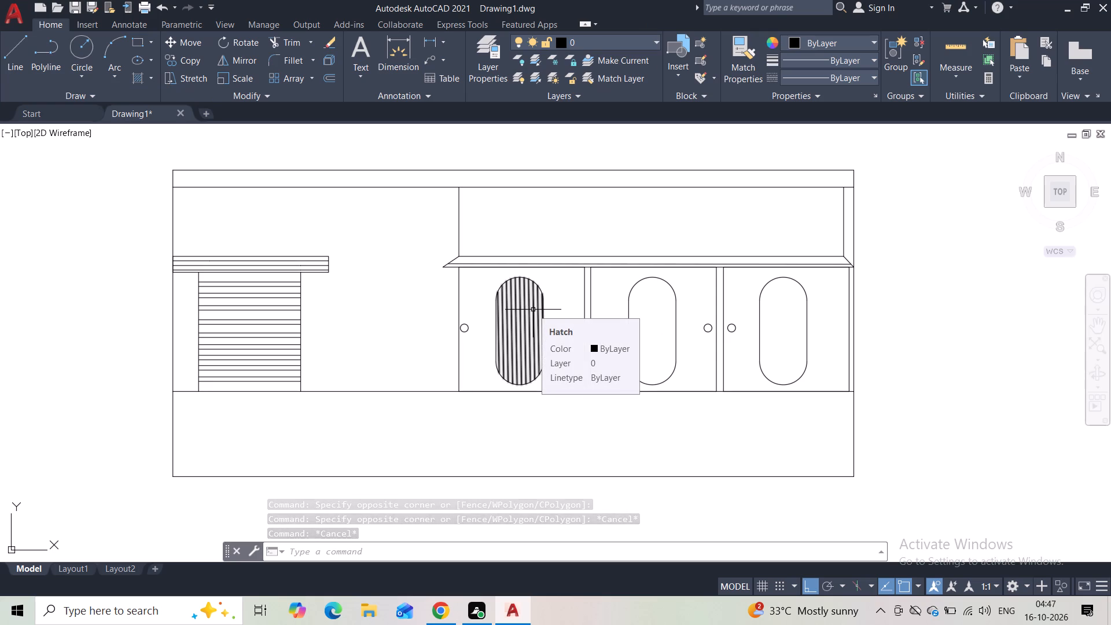
Hatch the second and third capsule windows with the ANSI31 pattern at scale 25 and angle 226.
key("h")
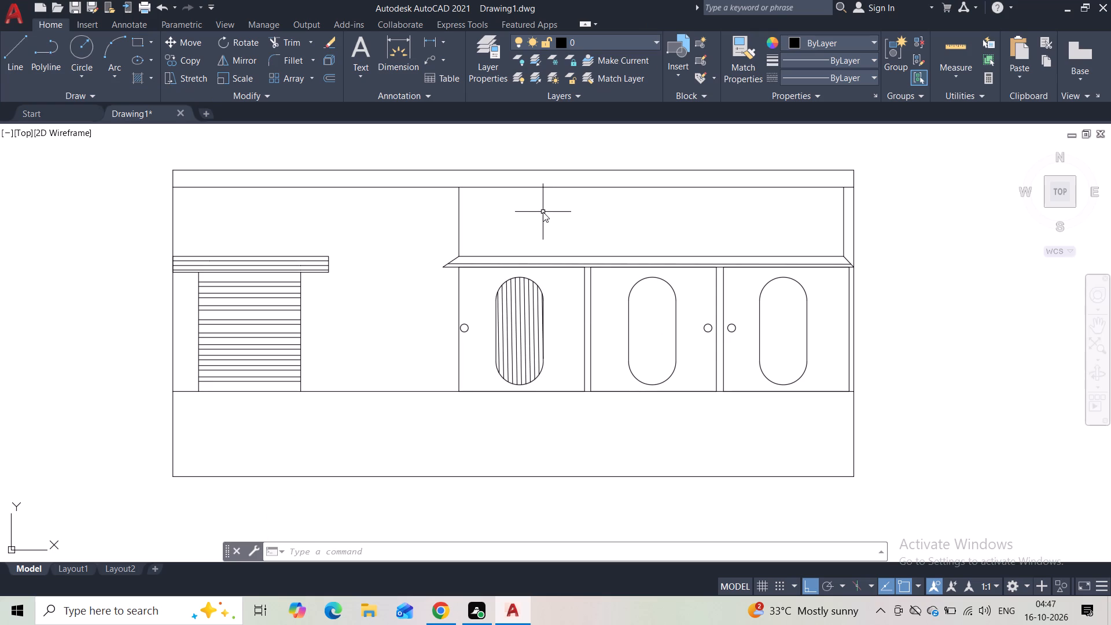
left_click(582, 247)
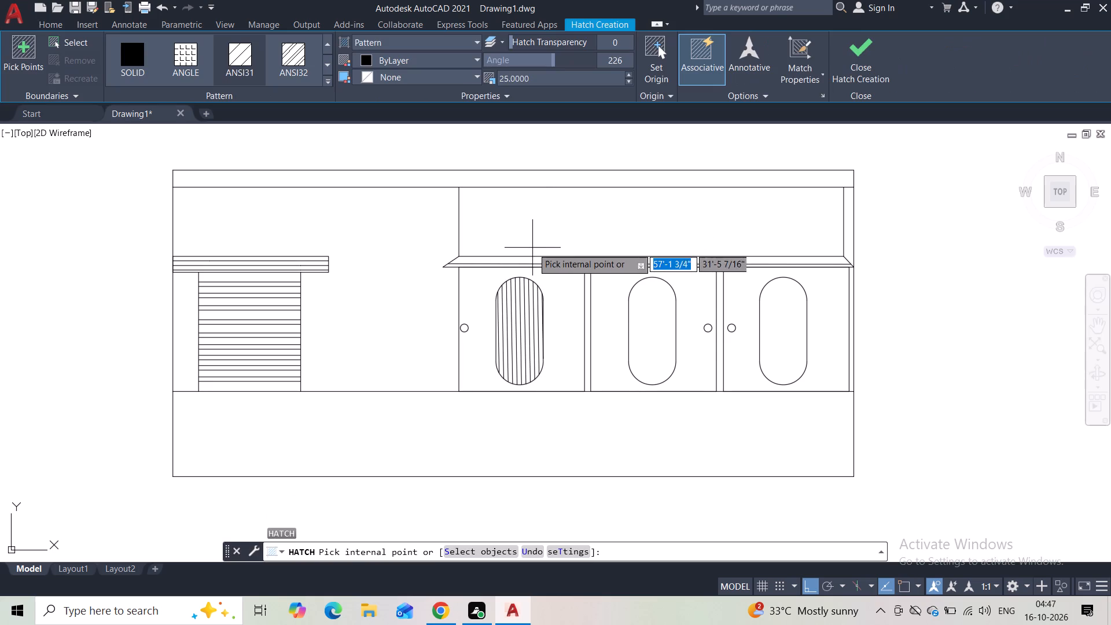
left_click(659, 320)
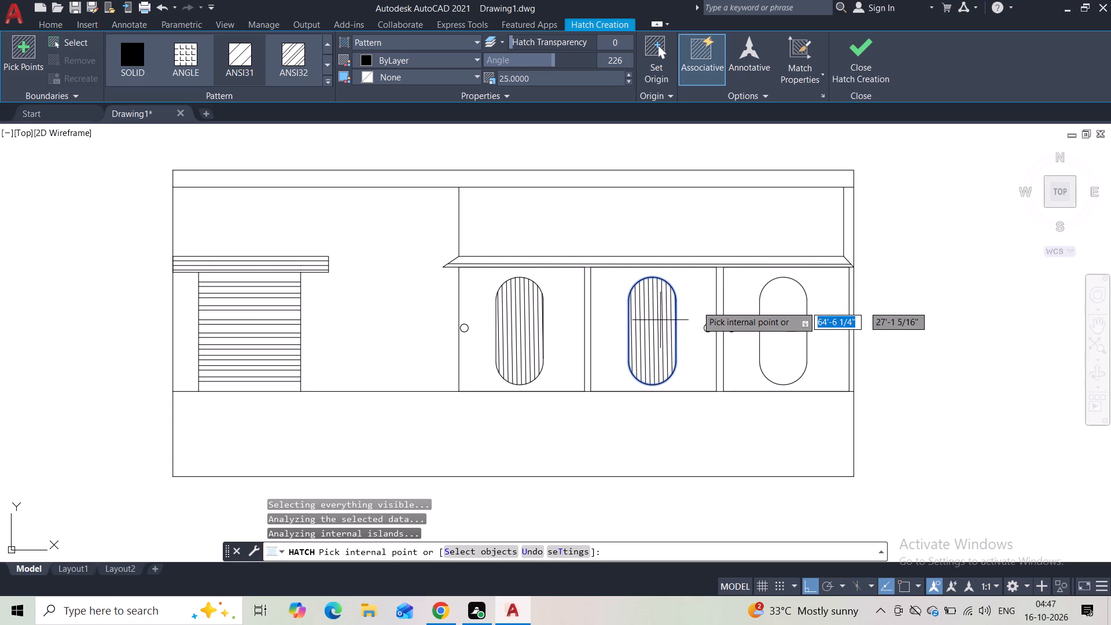
left_click(777, 315)
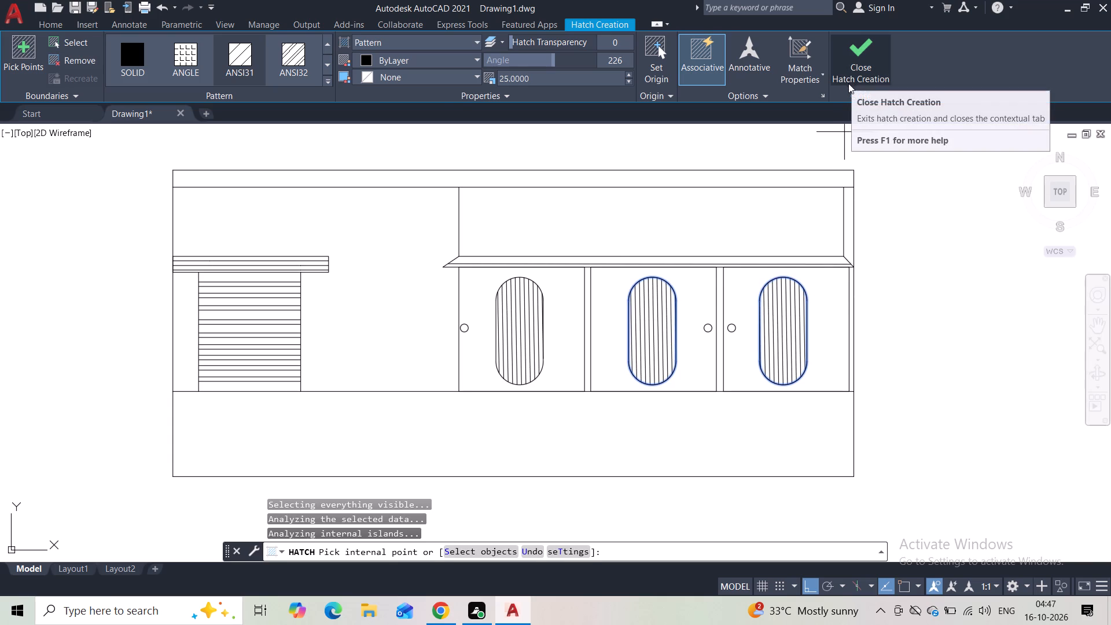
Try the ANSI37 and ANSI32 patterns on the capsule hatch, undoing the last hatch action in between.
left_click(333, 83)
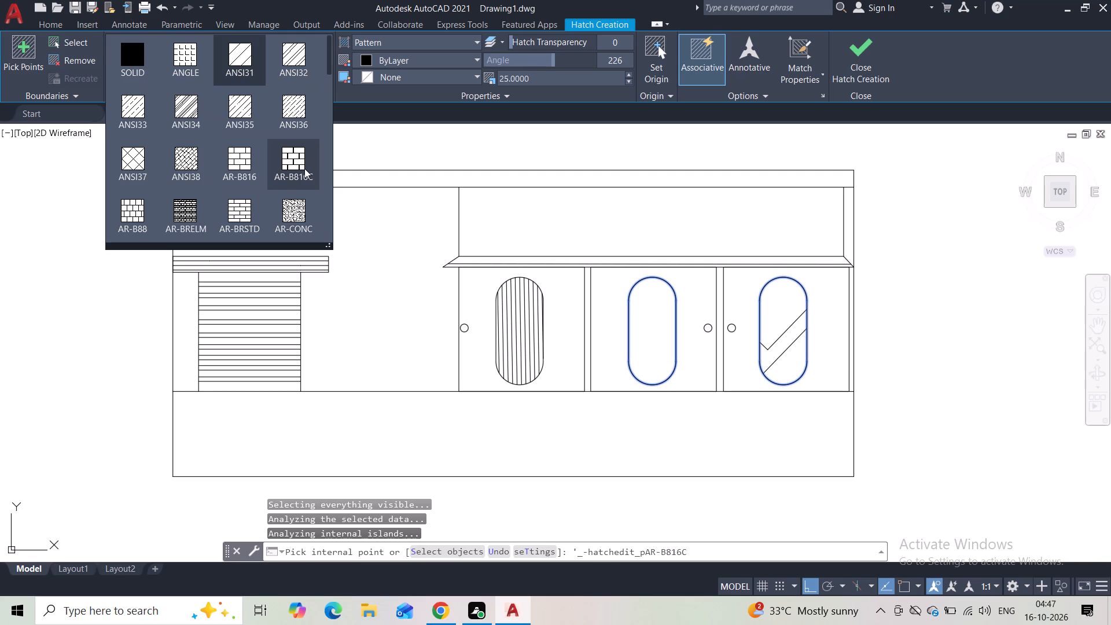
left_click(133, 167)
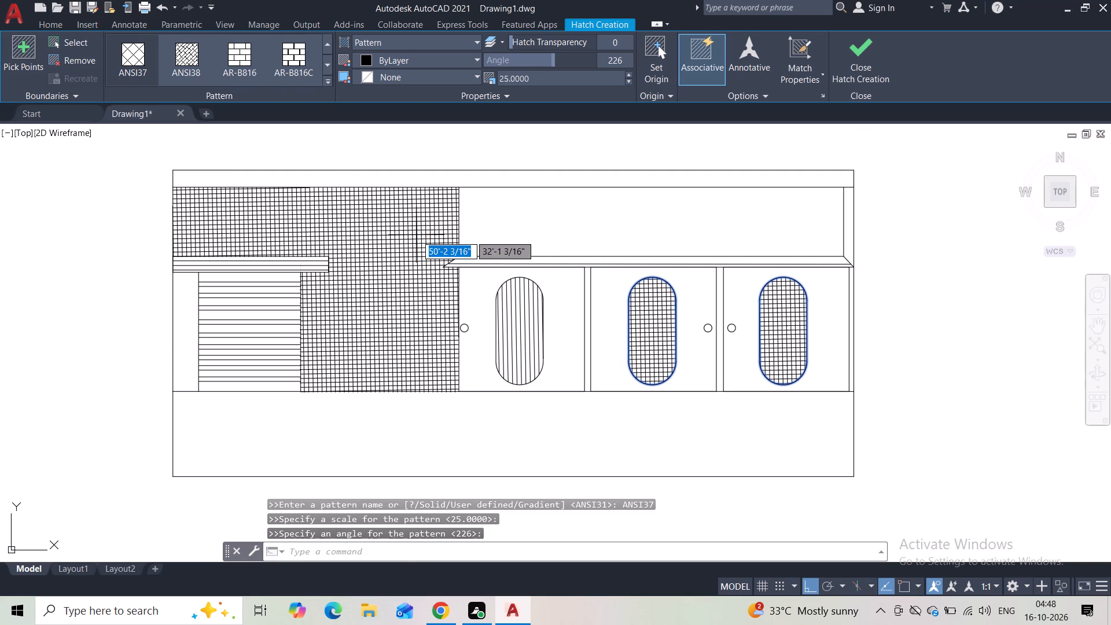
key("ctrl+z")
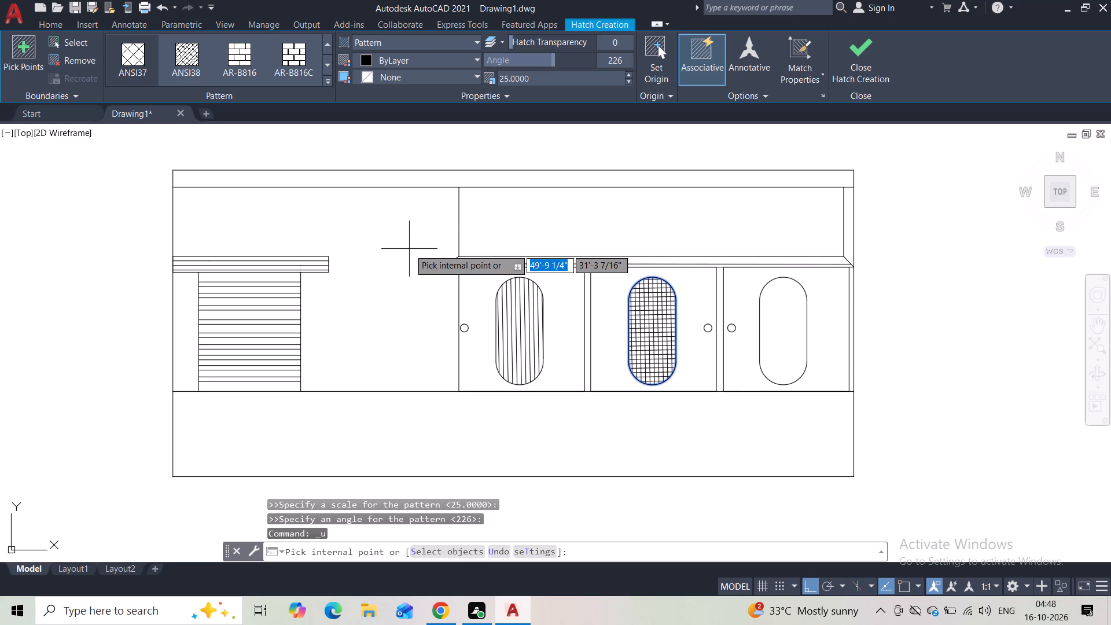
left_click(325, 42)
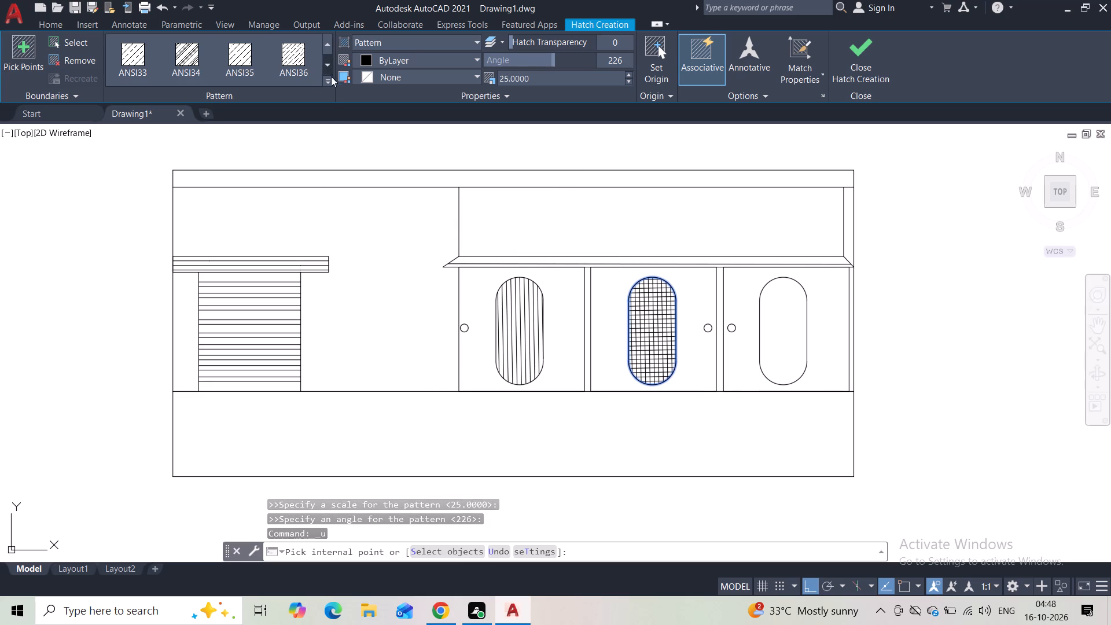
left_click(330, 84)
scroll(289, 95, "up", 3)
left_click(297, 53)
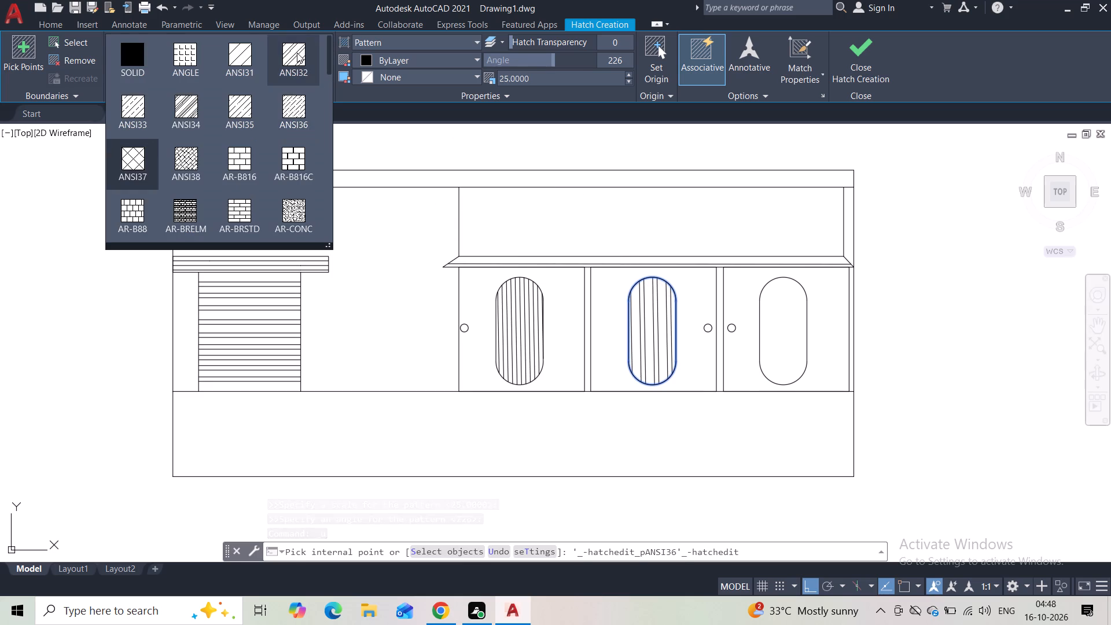
Add the third capsule to the hatch again, set the pattern to ANSI31 and finish the hatch.
left_click(770, 318)
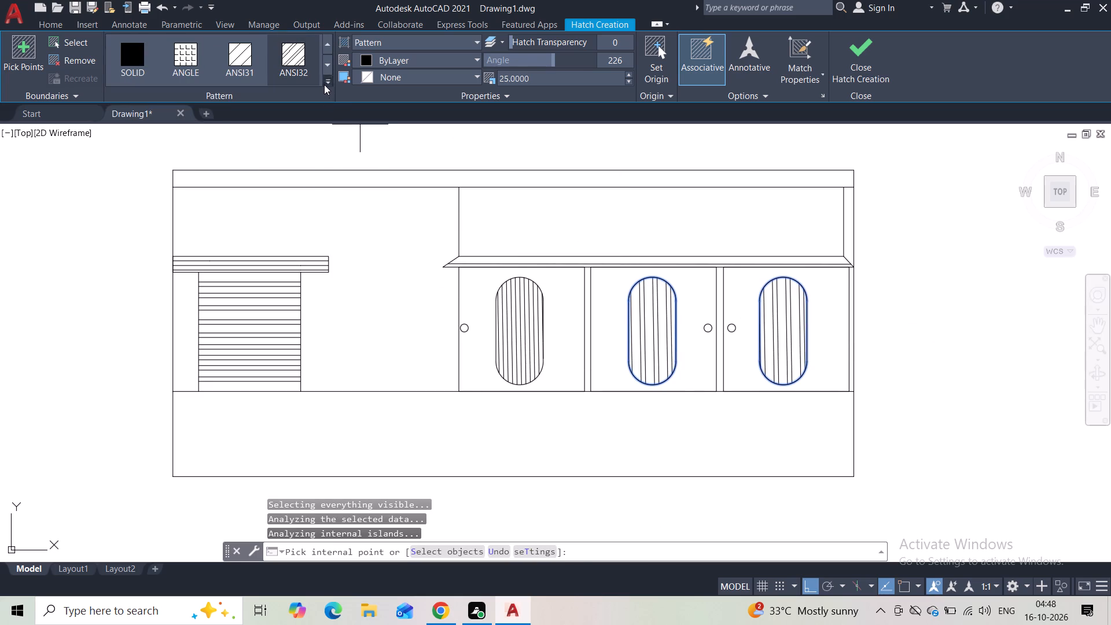
left_click(324, 83)
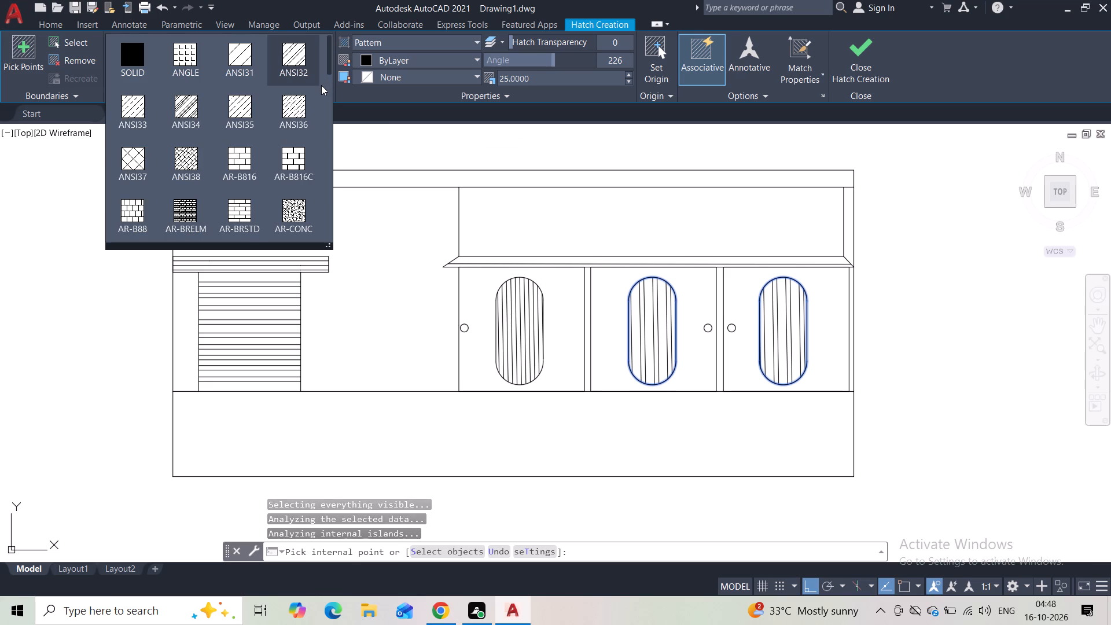
left_click(253, 73)
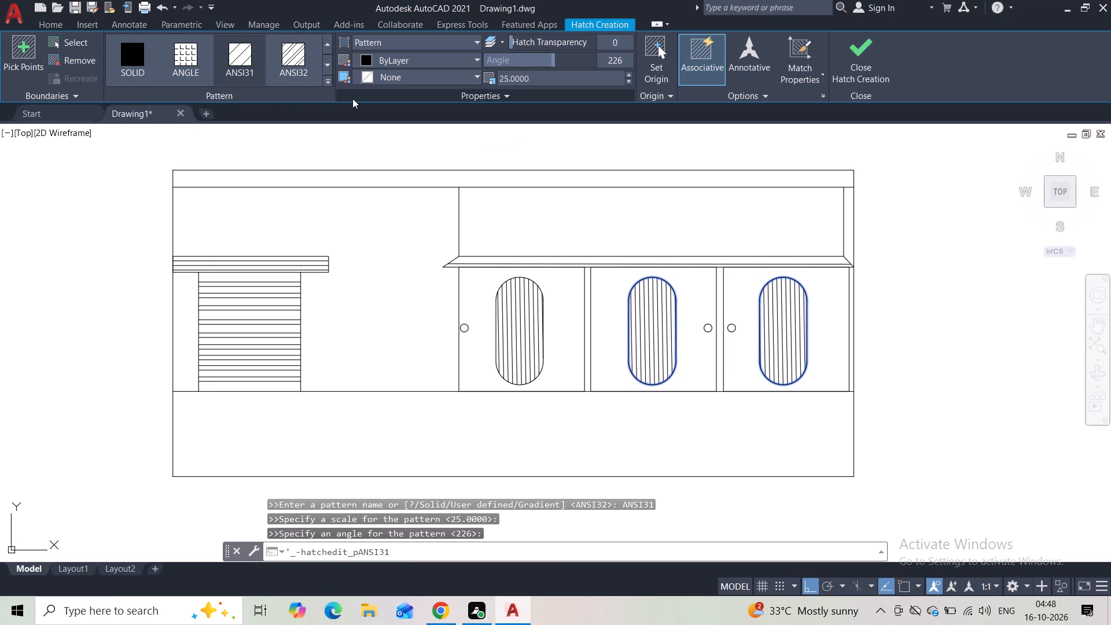
left_click(873, 67)
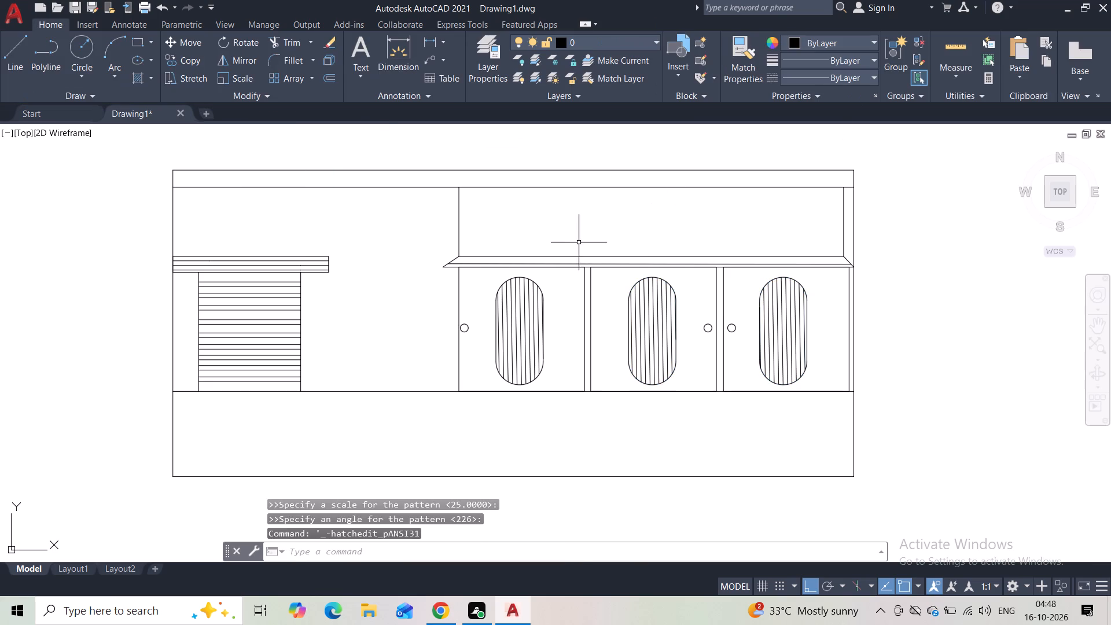
Hatch the rectangular wall panel above the sloped strip, trying the AR-HBONE pattern and switching it to ANSI37.
key("h")
left_click(593, 274)
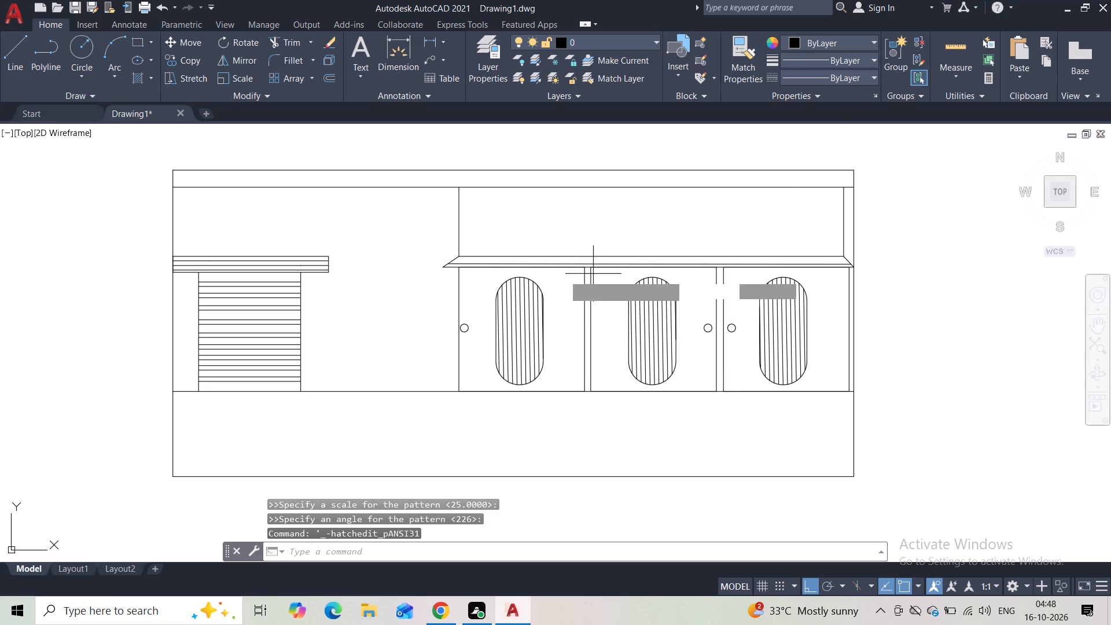
left_click(328, 83)
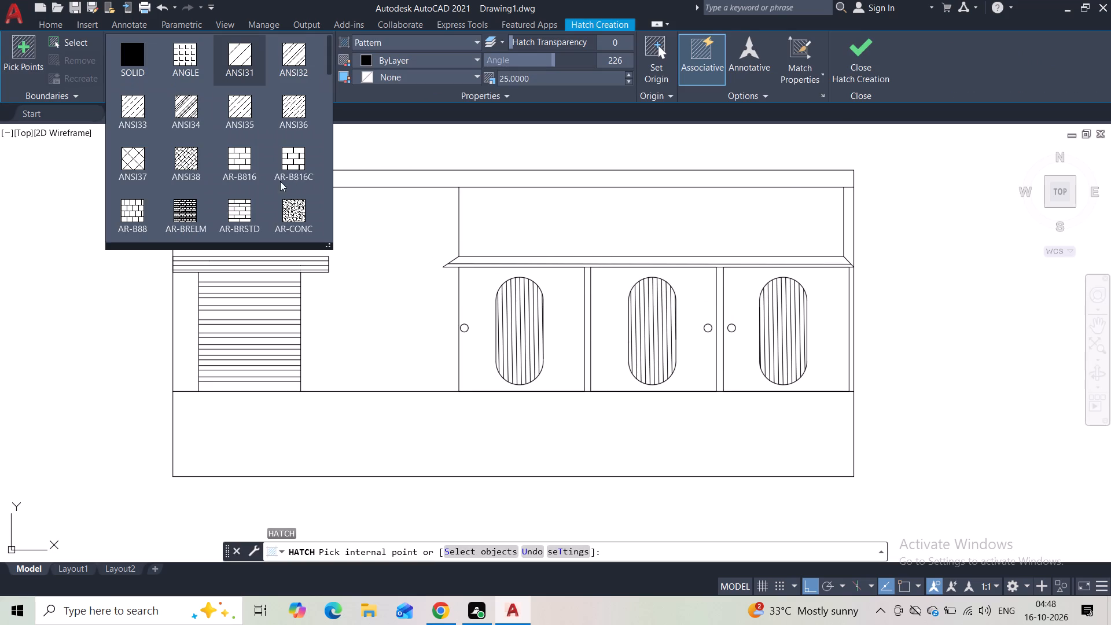
scroll(192, 165, "down", 2)
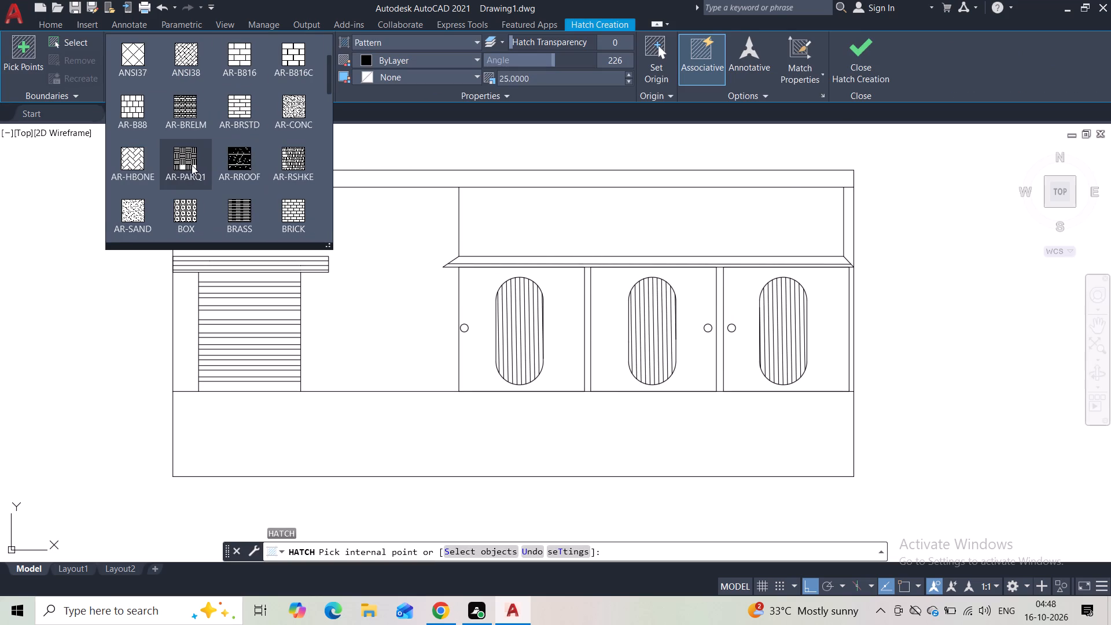
left_click(138, 170)
left_click(533, 205)
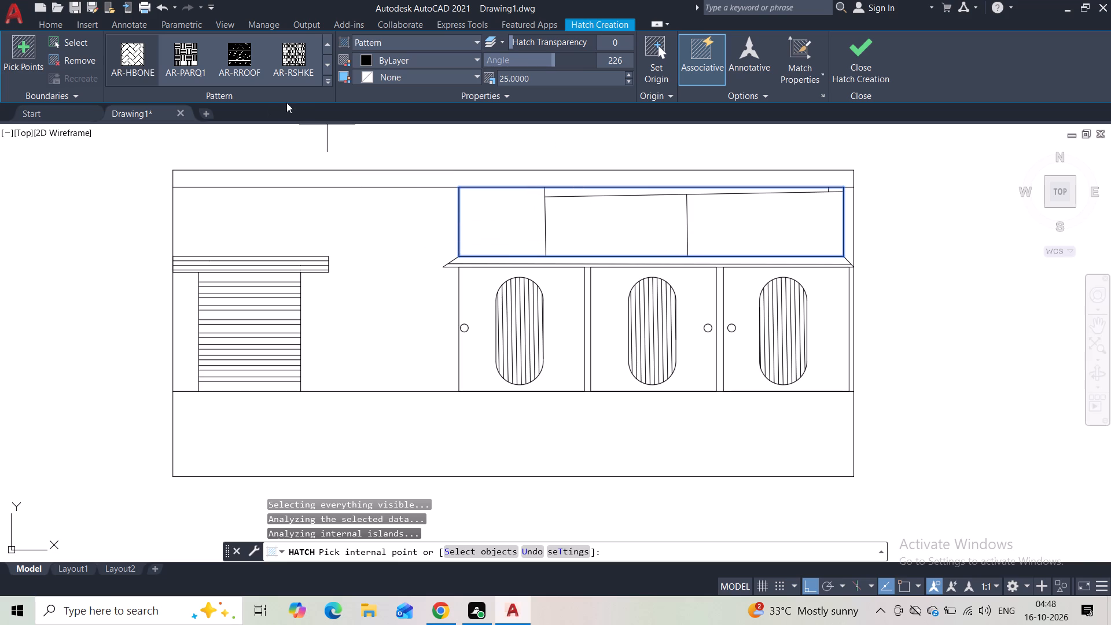
left_click(329, 81)
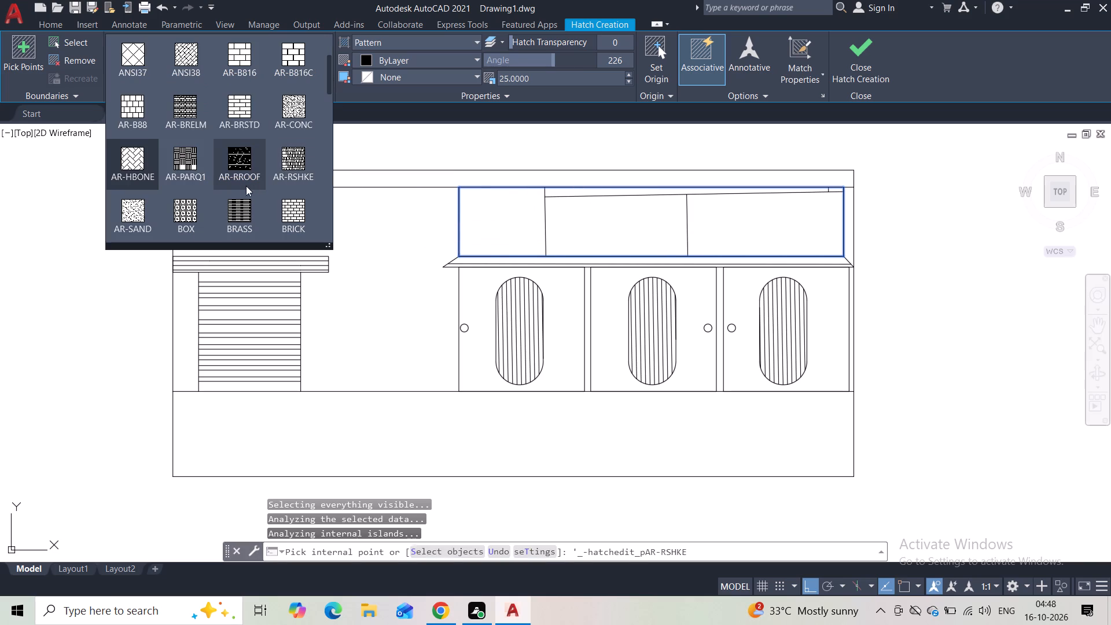
left_click(124, 64)
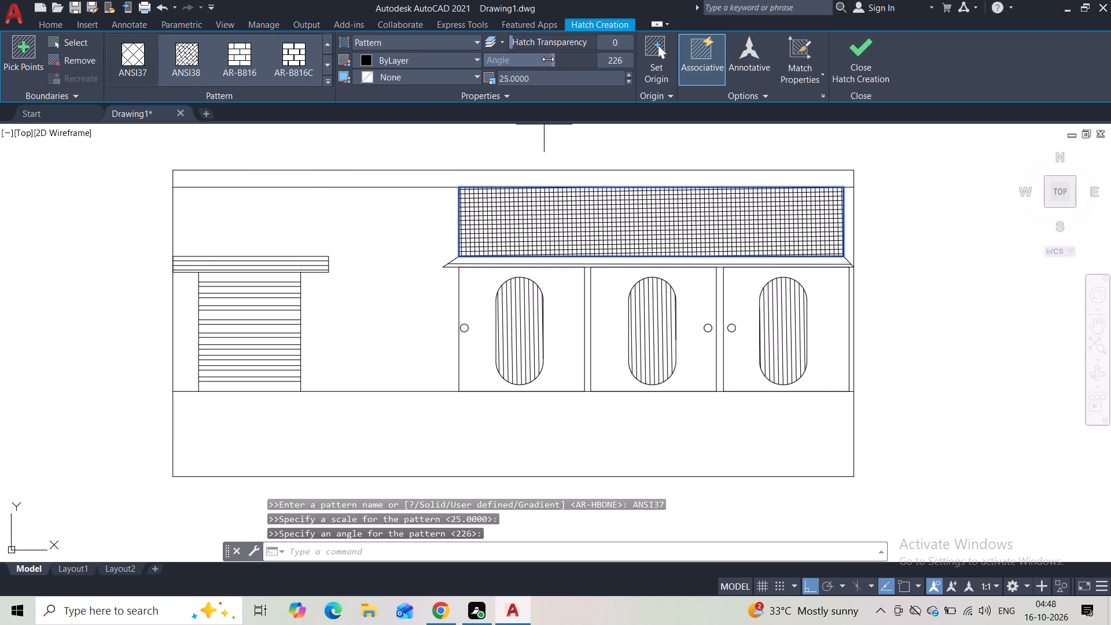
Set the upper panel's ANSI37 hatch to angle 96 and scale 64, and finish the hatch.
left_click_drag(552, 61, 512, 64)
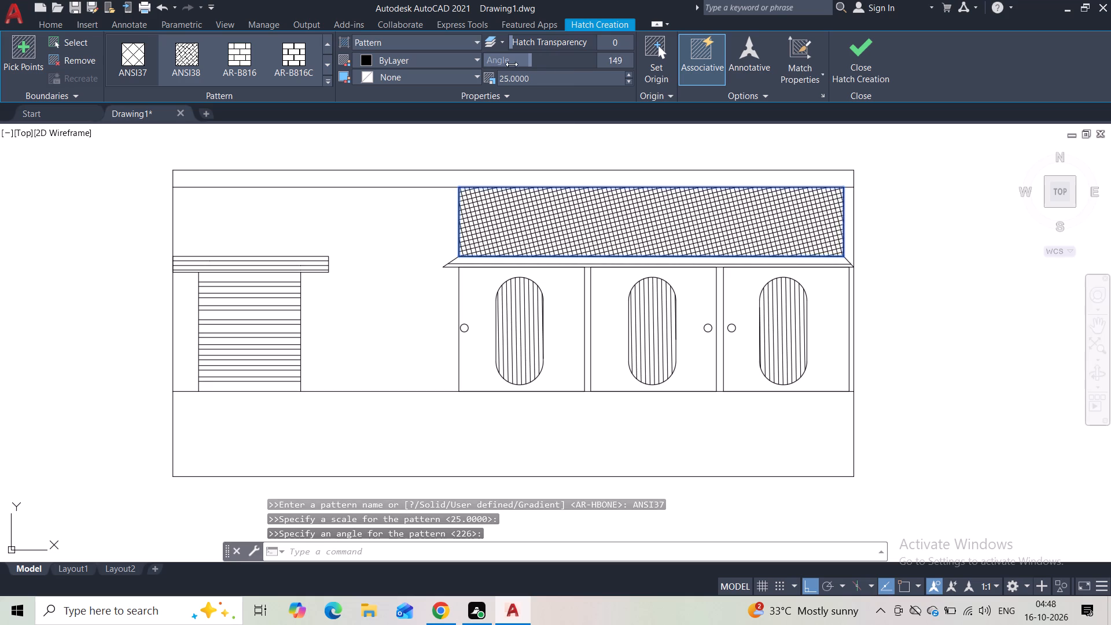
left_click_drag(512, 64, 497, 64)
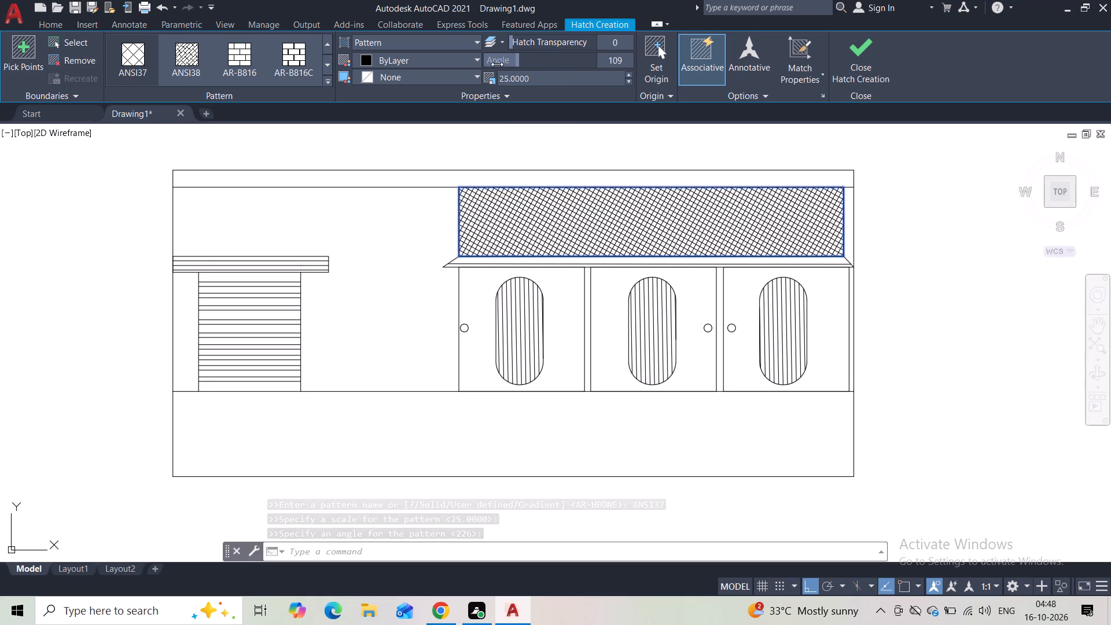
left_click_drag(497, 64, 495, 64)
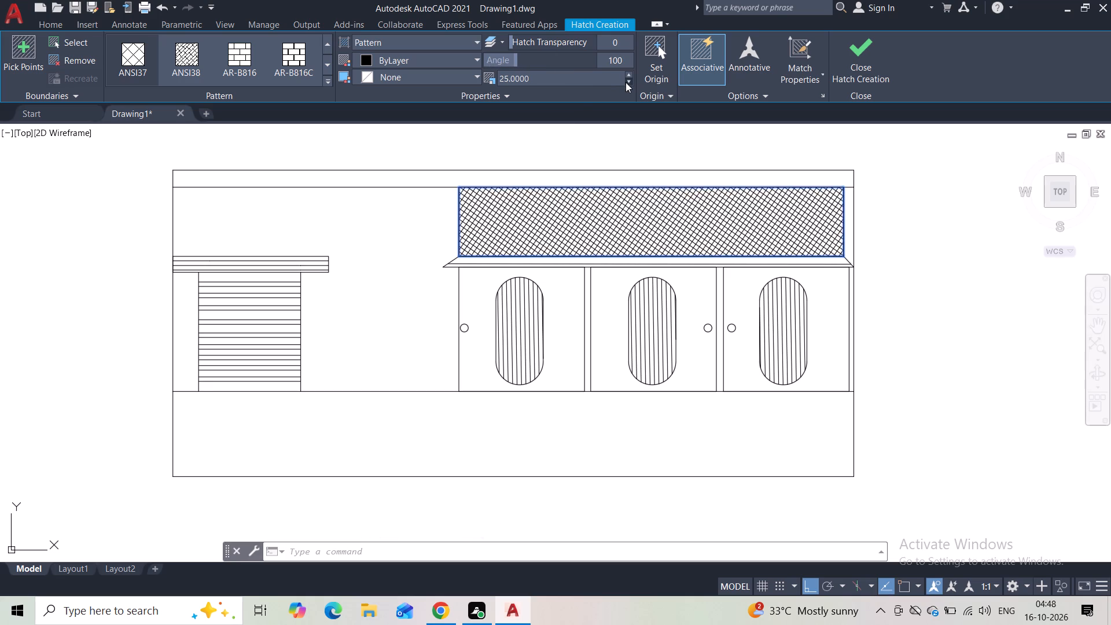
left_click(627, 79)
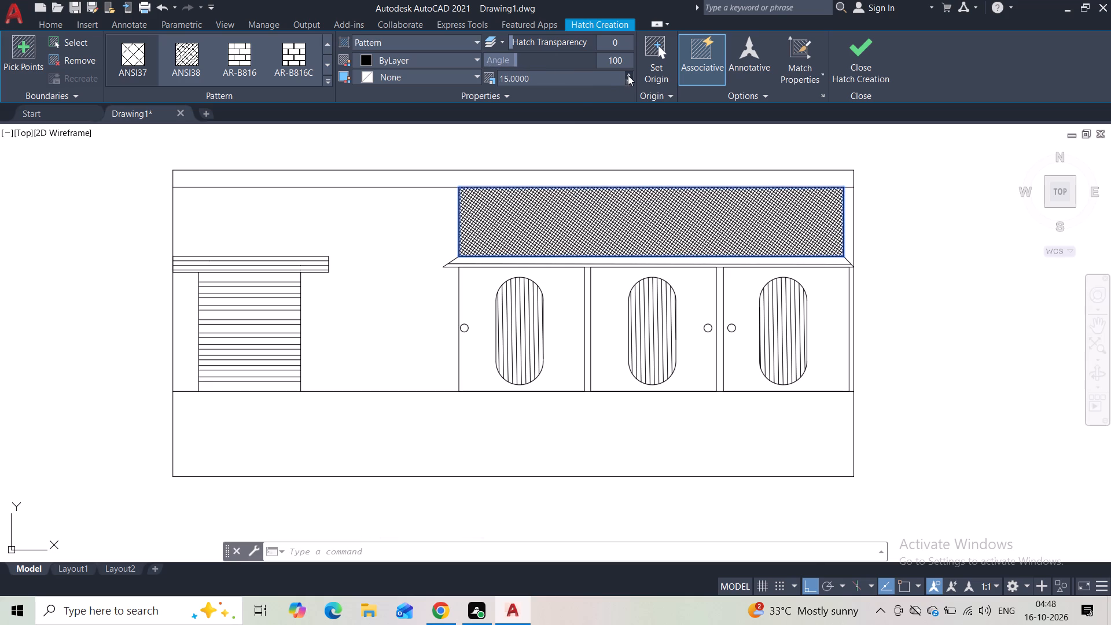
left_click(628, 72)
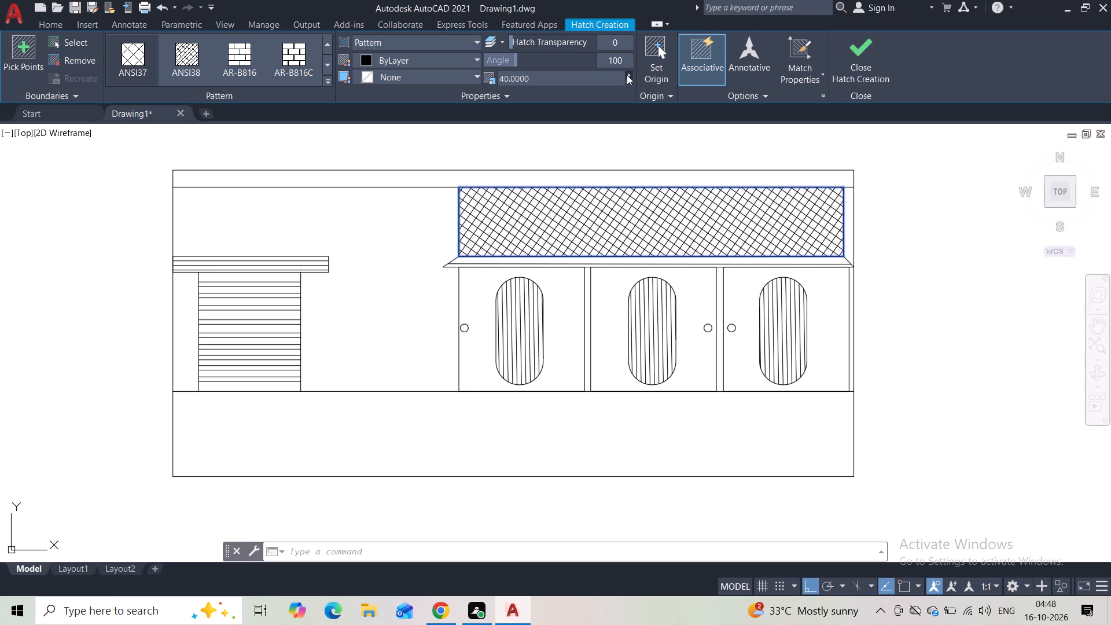
left_click(627, 75)
scroll(597, 240, "down", 1)
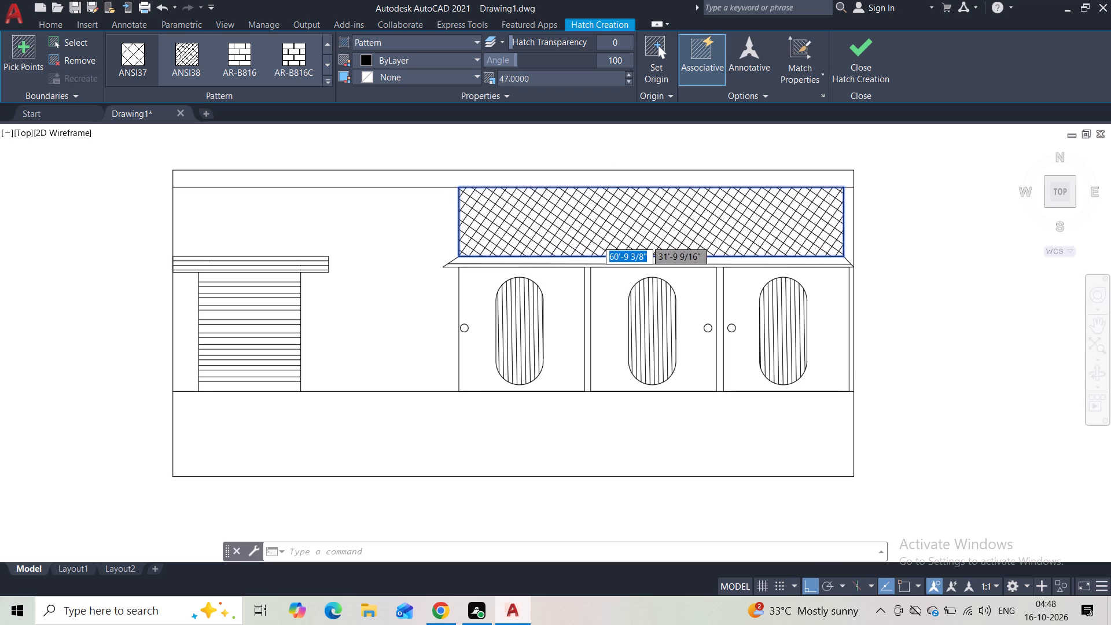
scroll(597, 240, "down", 1)
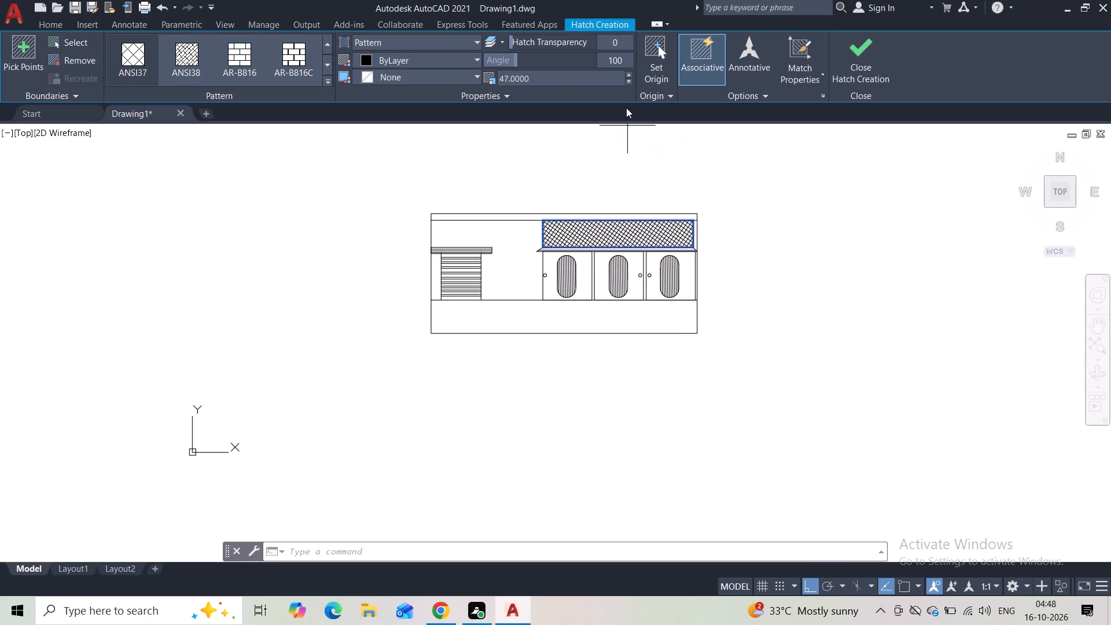
left_click(627, 73)
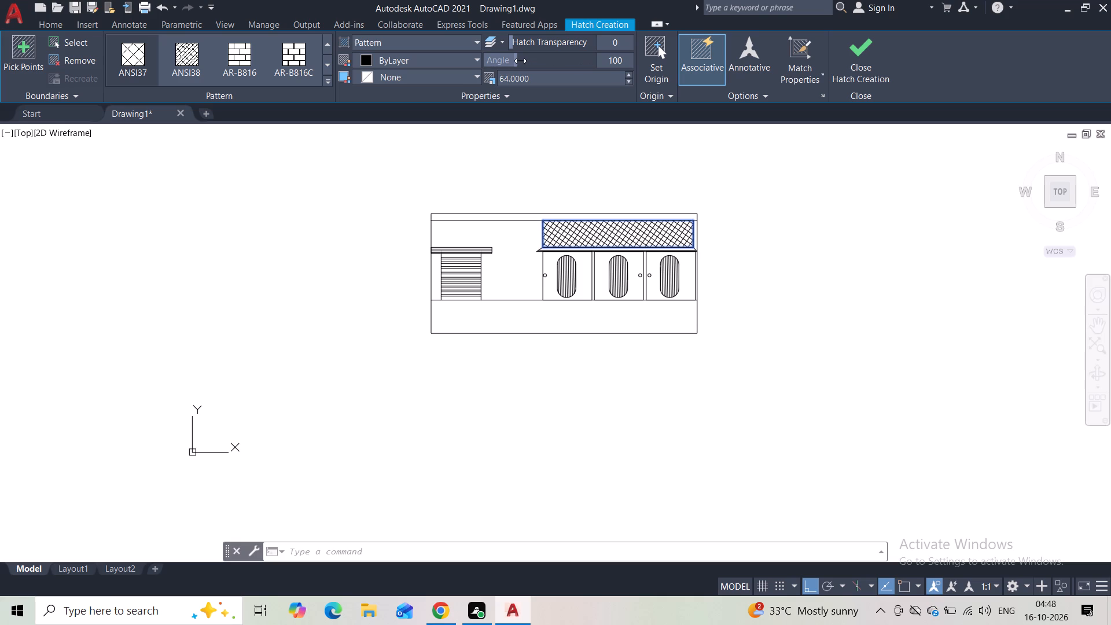
left_click_drag(518, 61, 512, 64)
left_click(881, 52)
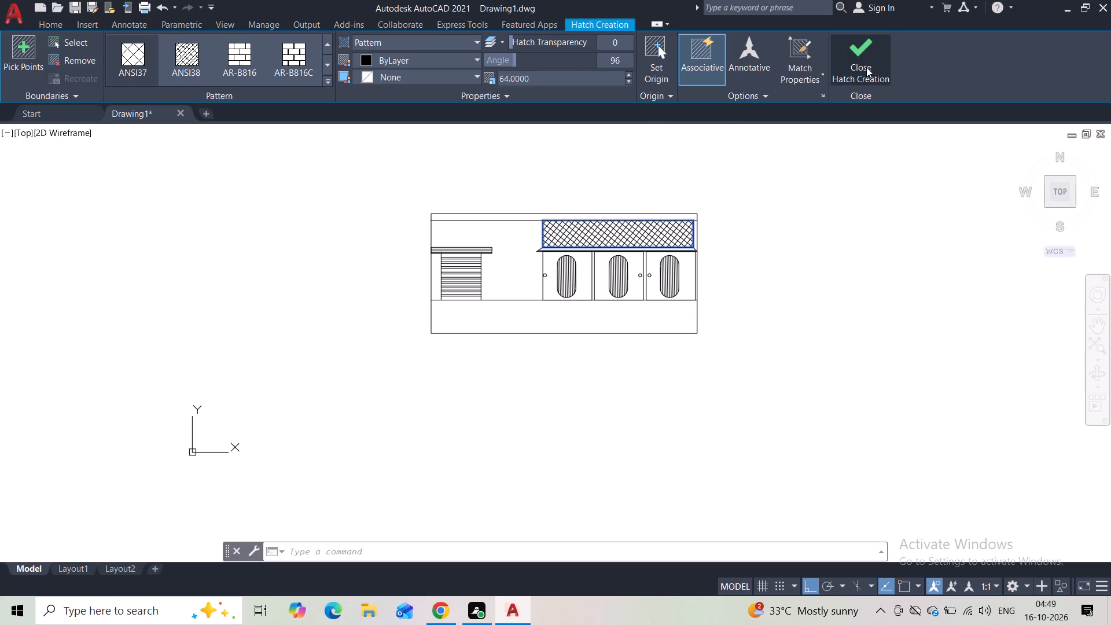
Draw a 12' high storey outline across the full width above the elevation's top edge with the Line tool.
middle_click_drag(713, 225, 698, 270)
scroll(693, 234, "up", 1)
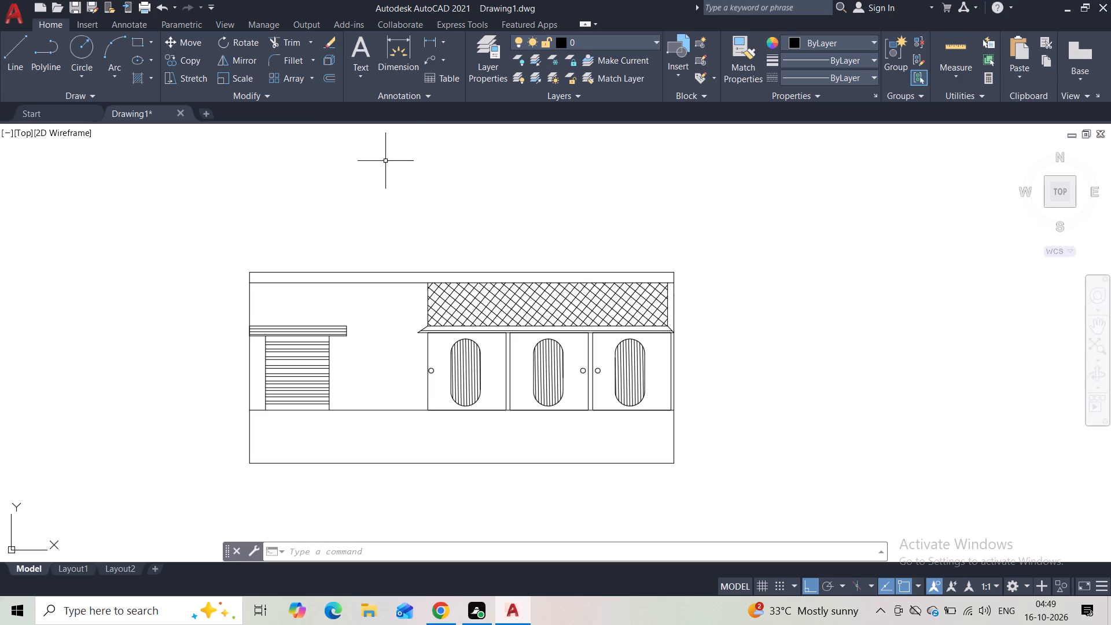
left_click(25, 62)
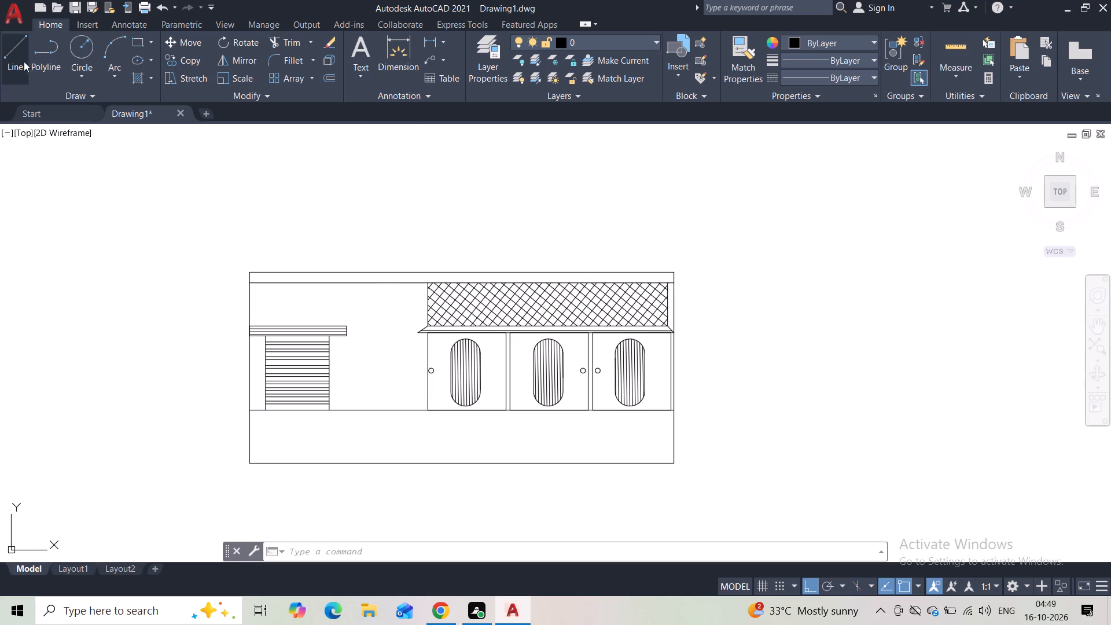
left_click(247, 272)
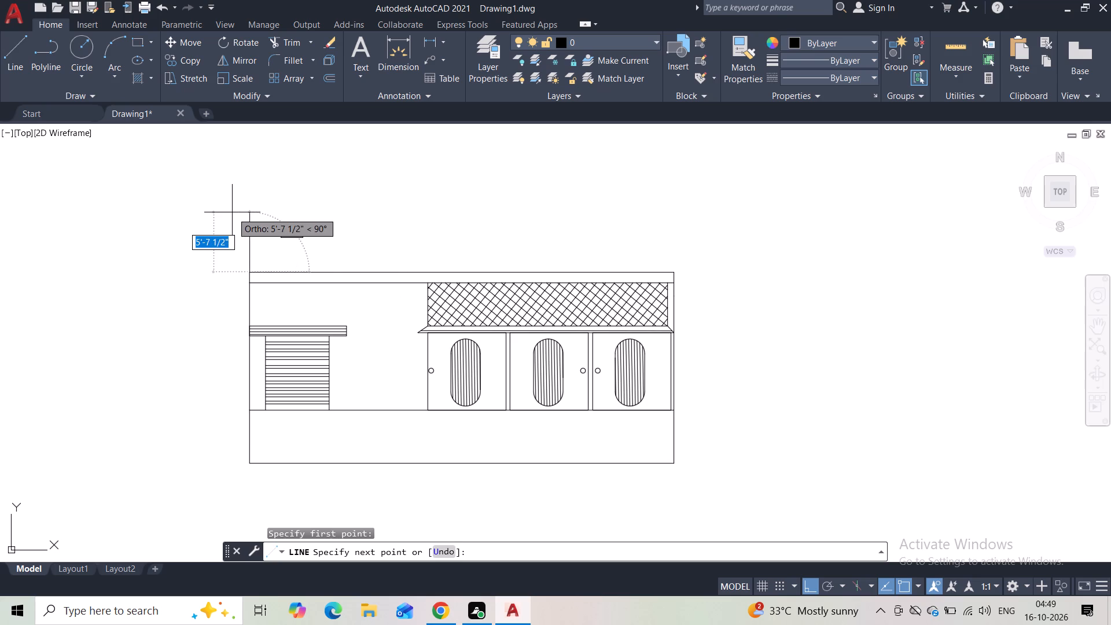
type("12'")
key("Return")
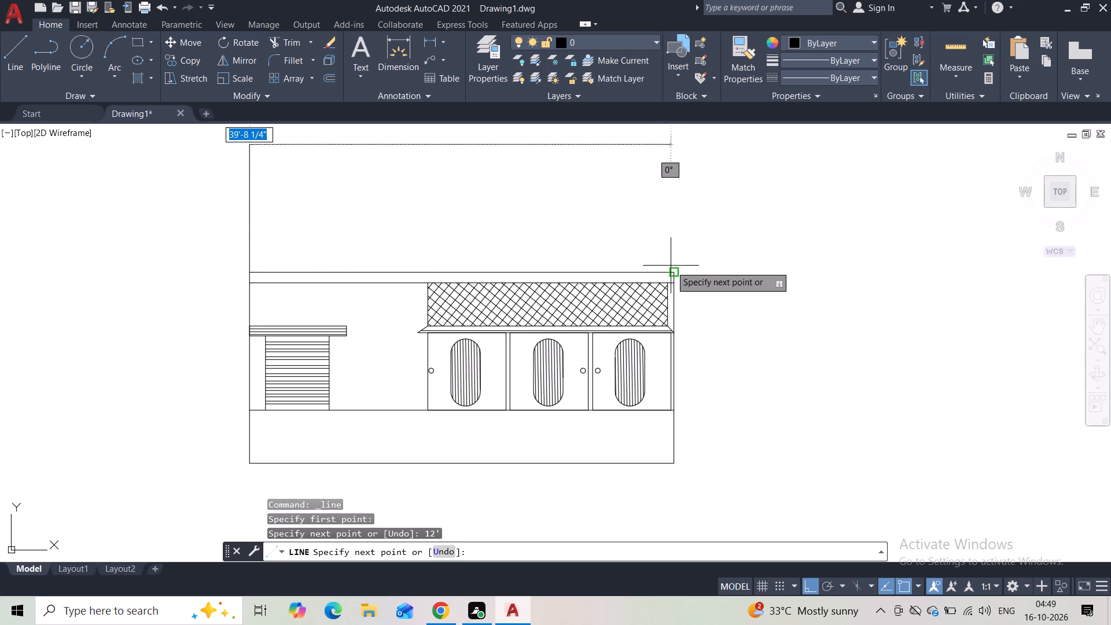
left_click(677, 147)
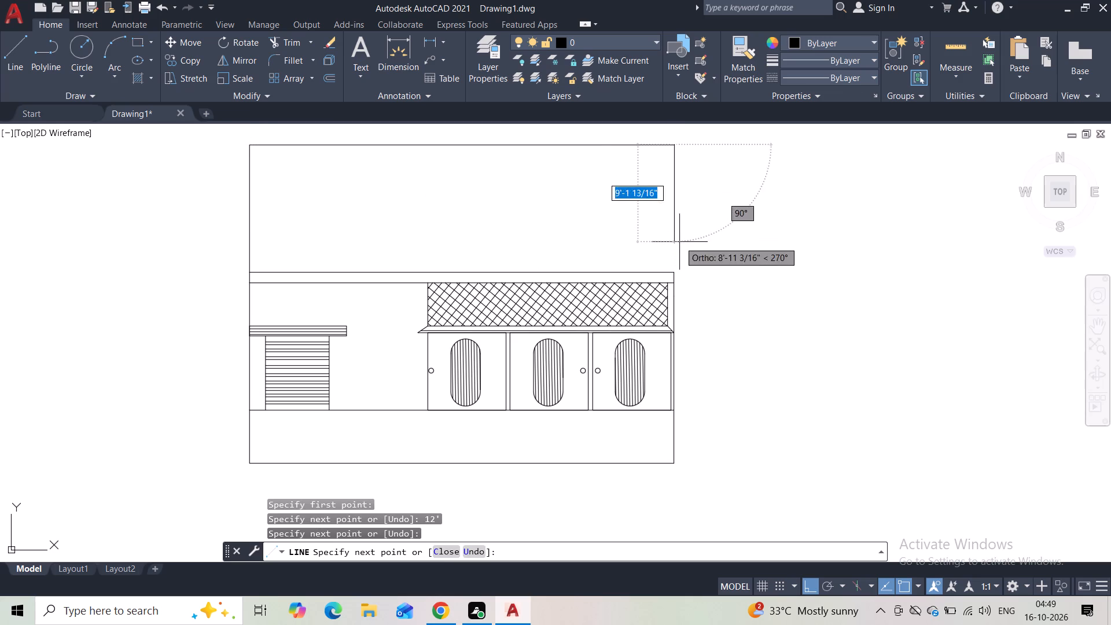
left_click(674, 271)
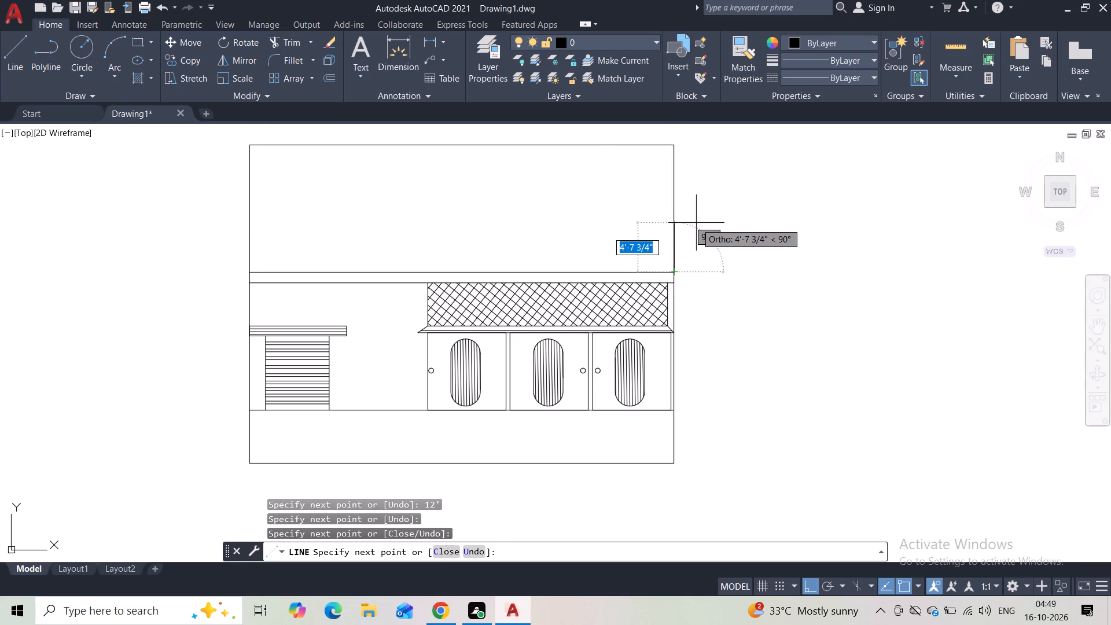
key("Escape")
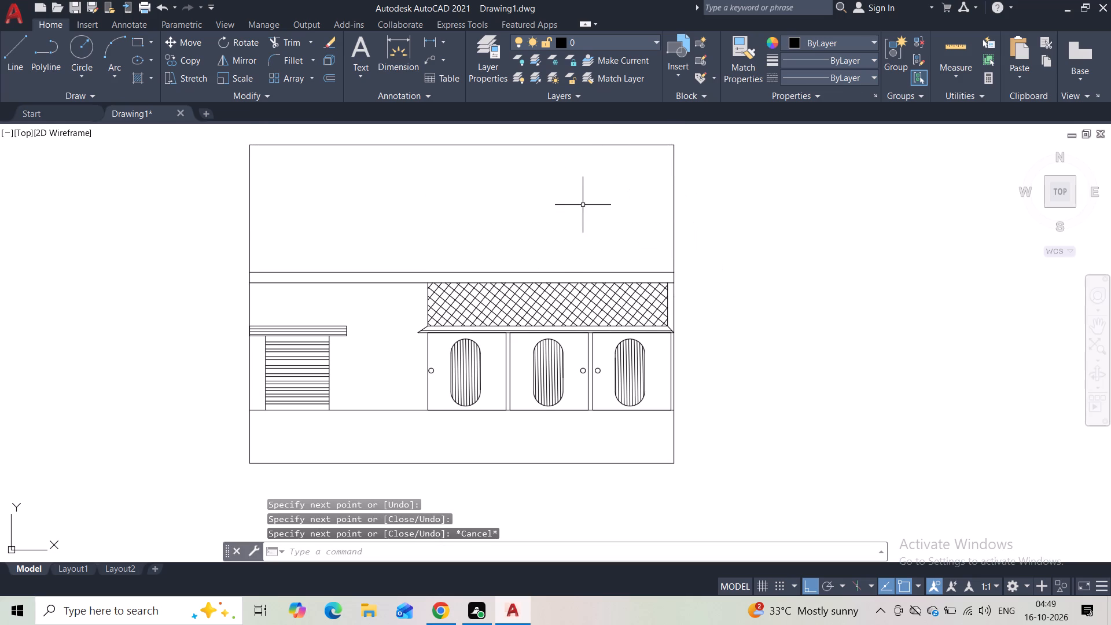
Draw a 1' high band across the full width on top of the new storey.
middle_click_drag(582, 205, 550, 259)
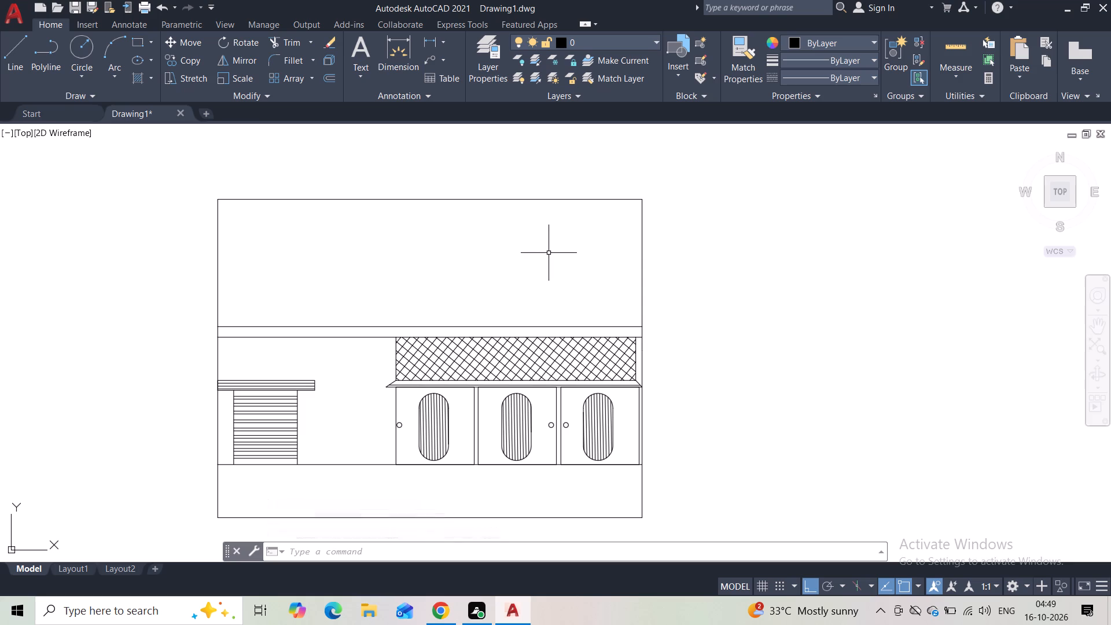
left_click(1, 69)
left_click(14, 53)
left_click_drag(217, 198, 217, 191)
type("1'")
key("Return")
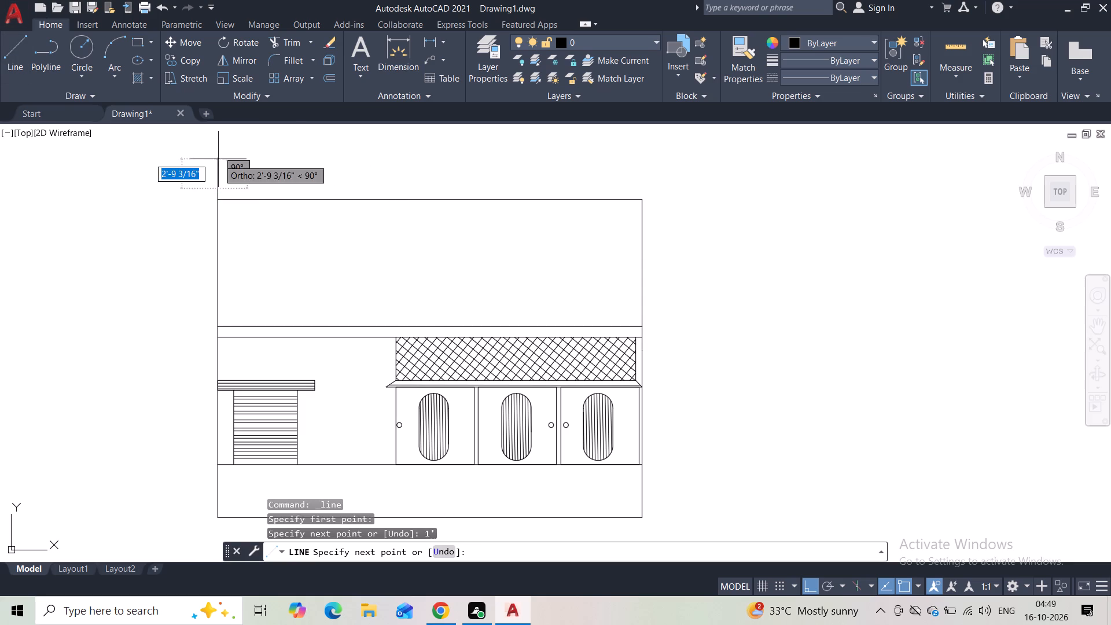
left_click(641, 193)
left_click(639, 197)
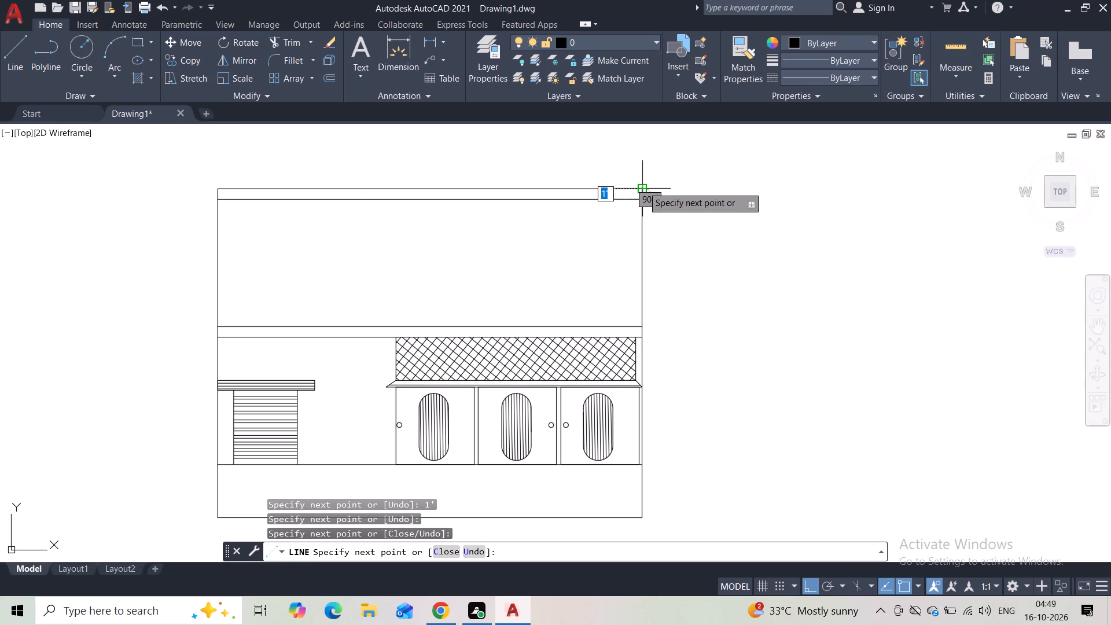
key("Escape")
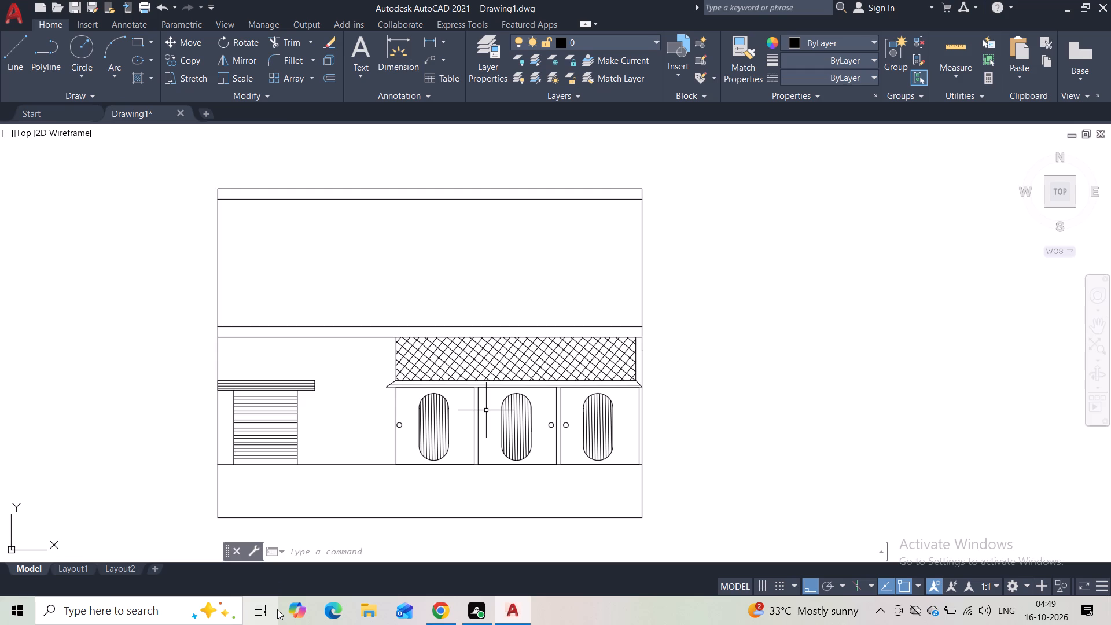
Draw a freehand vertical line upward from the top band's upper edge, between its midpoint and right corner.
middle_click_drag(396, 287, 388, 348)
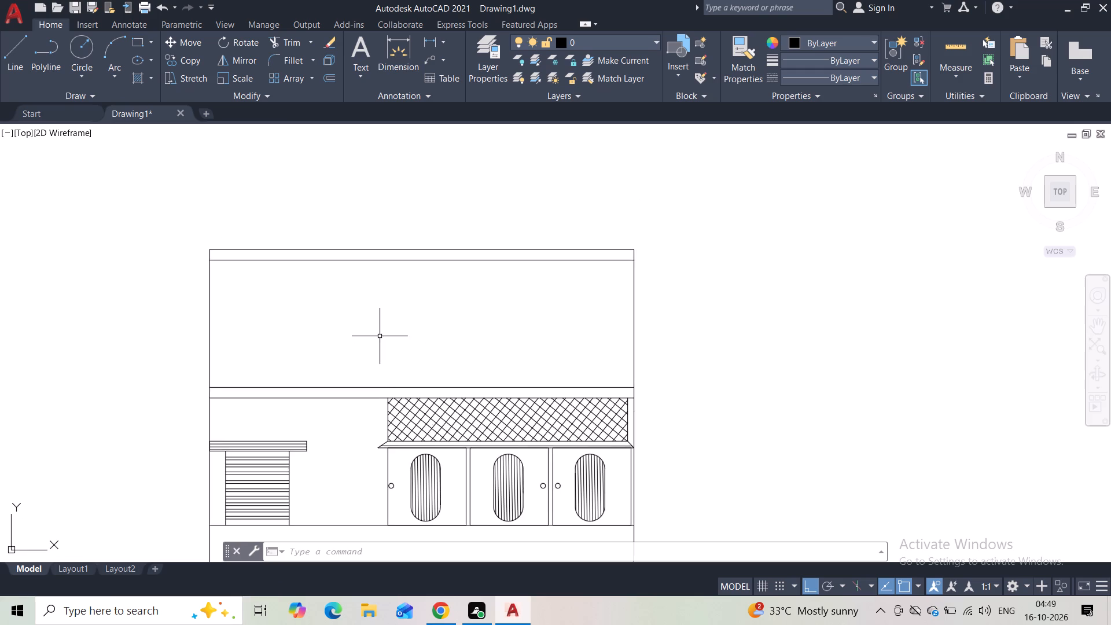
scroll(379, 336, "down", 1)
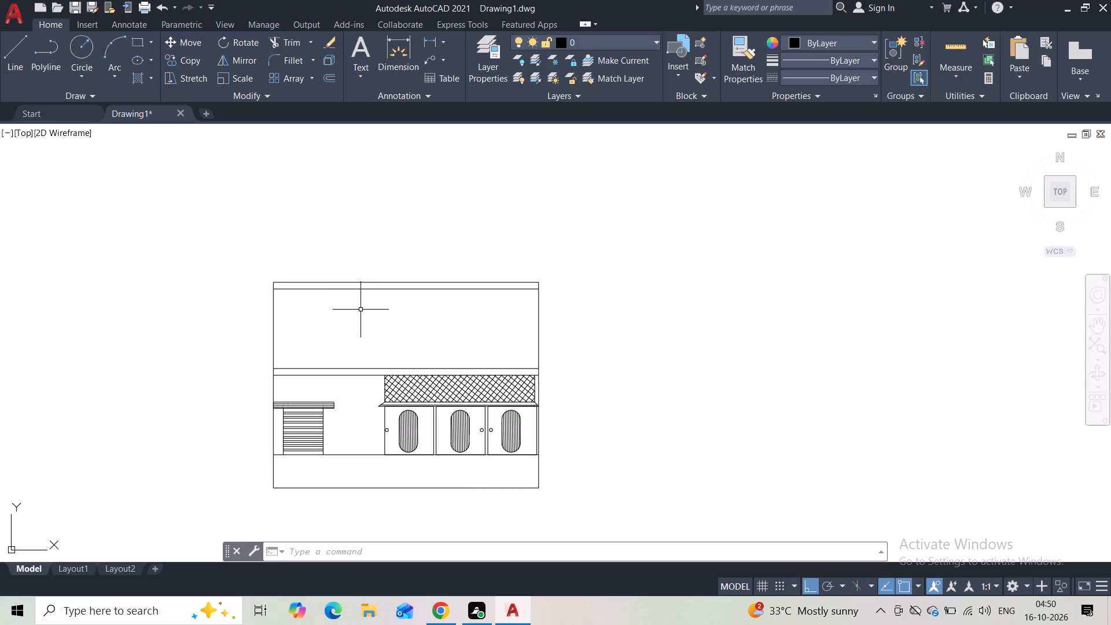
left_click(20, 58)
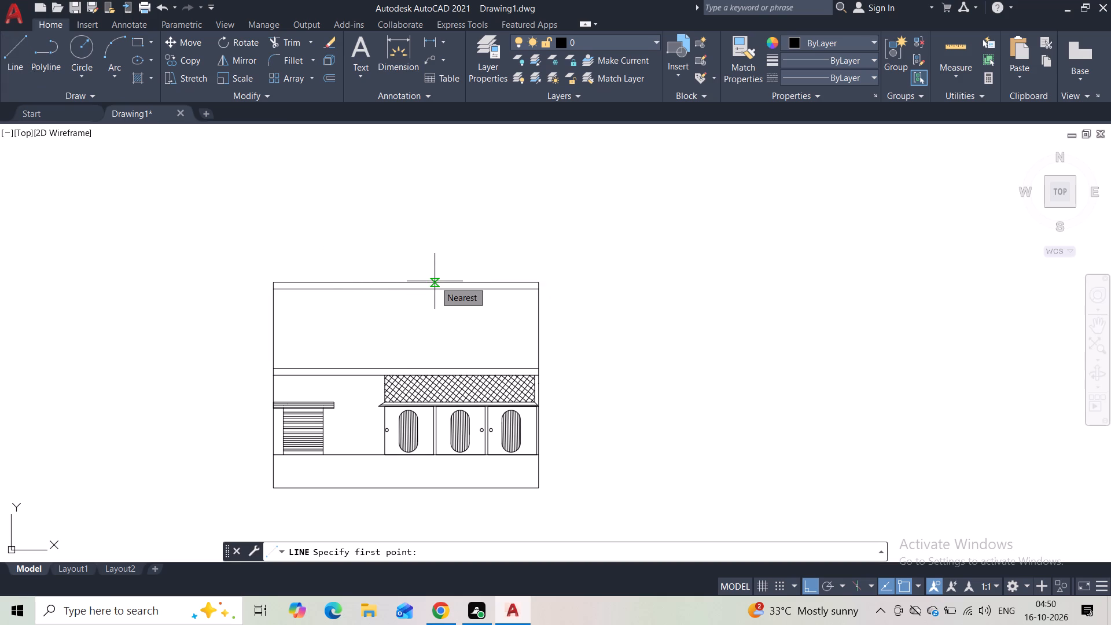
left_click_drag(439, 282, 440, 276)
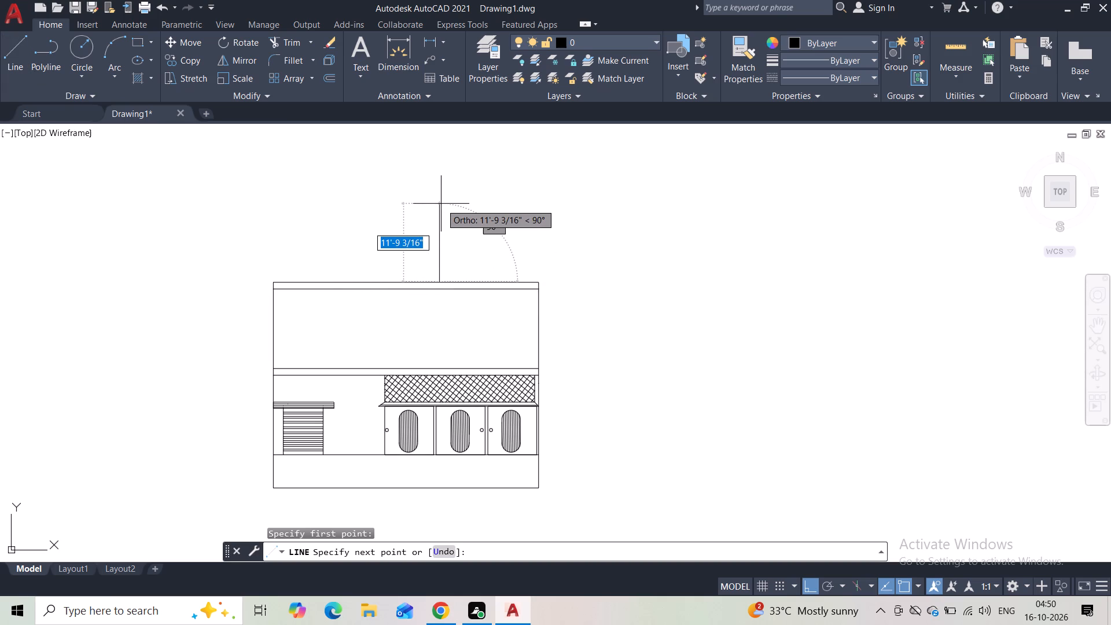
left_click(443, 133)
key("Escape")
Draw a 60' vertical line upward from the top band's upper-right corner.
scroll(520, 174, "down", 1)
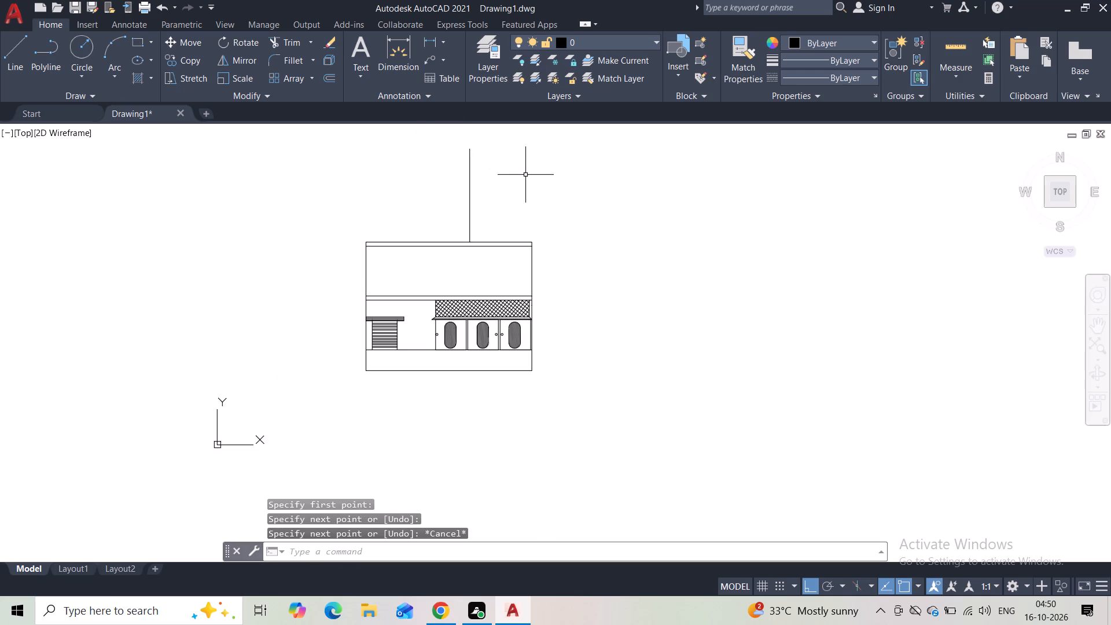
scroll(540, 252, "up", 2)
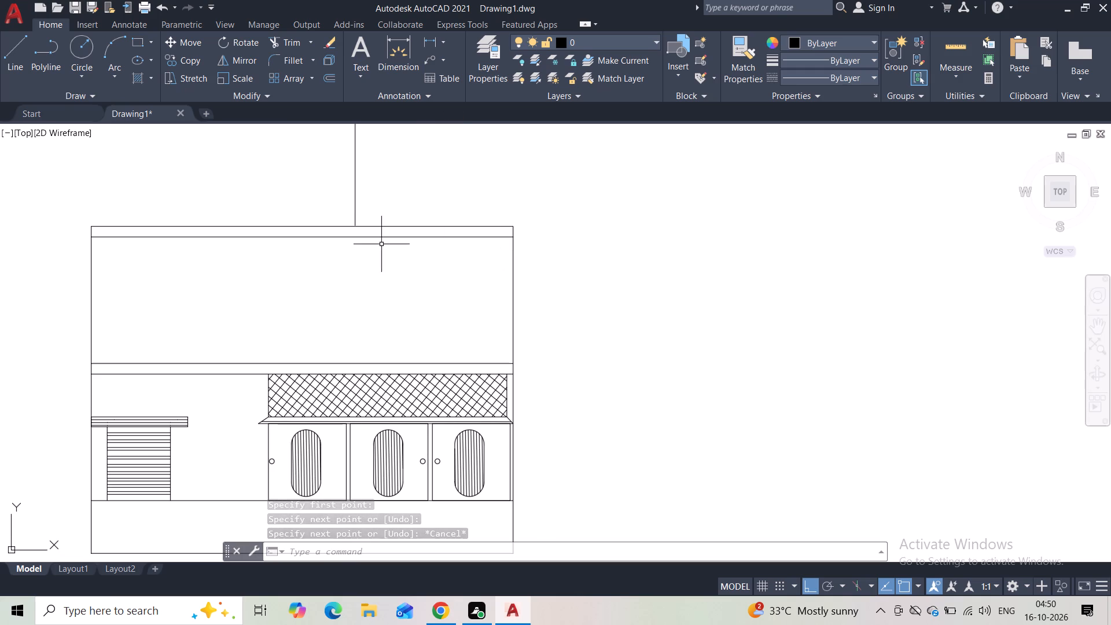
left_click(14, 64)
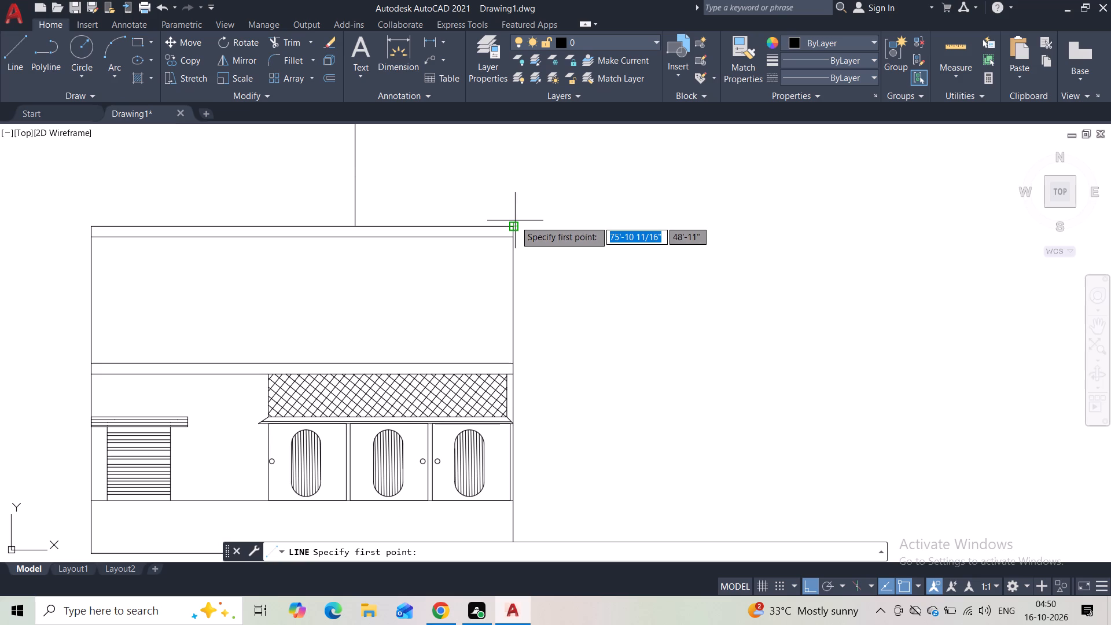
left_click(511, 225)
middle_click_drag(515, 160, 516, 321)
scroll(531, 233, "down", 2)
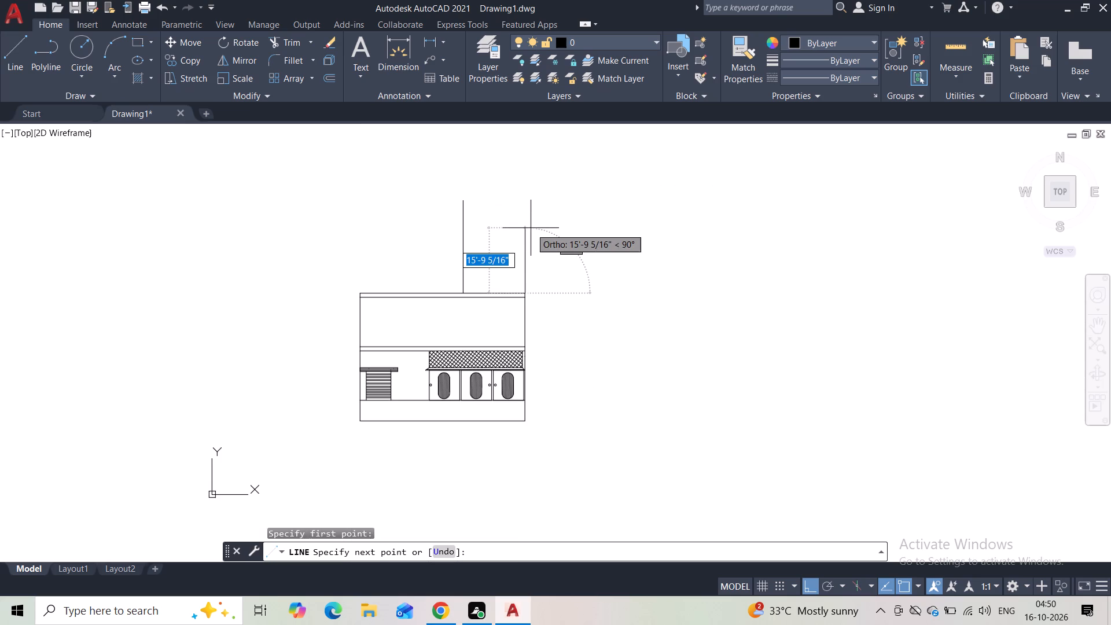
type("60")
key("apostrophe")
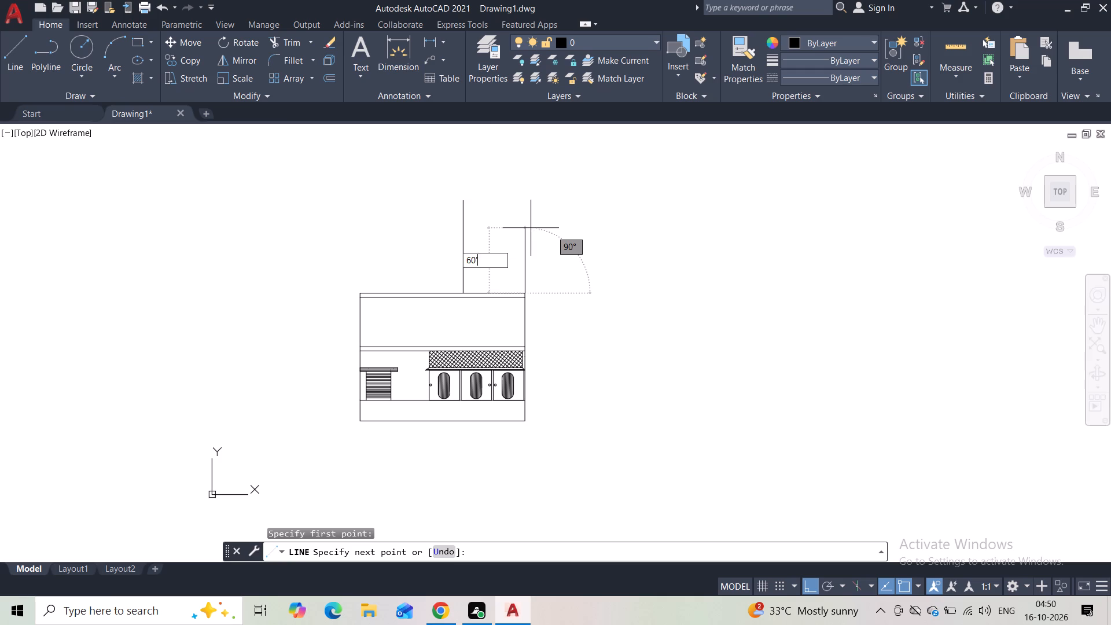
key("Return")
key("Escape")
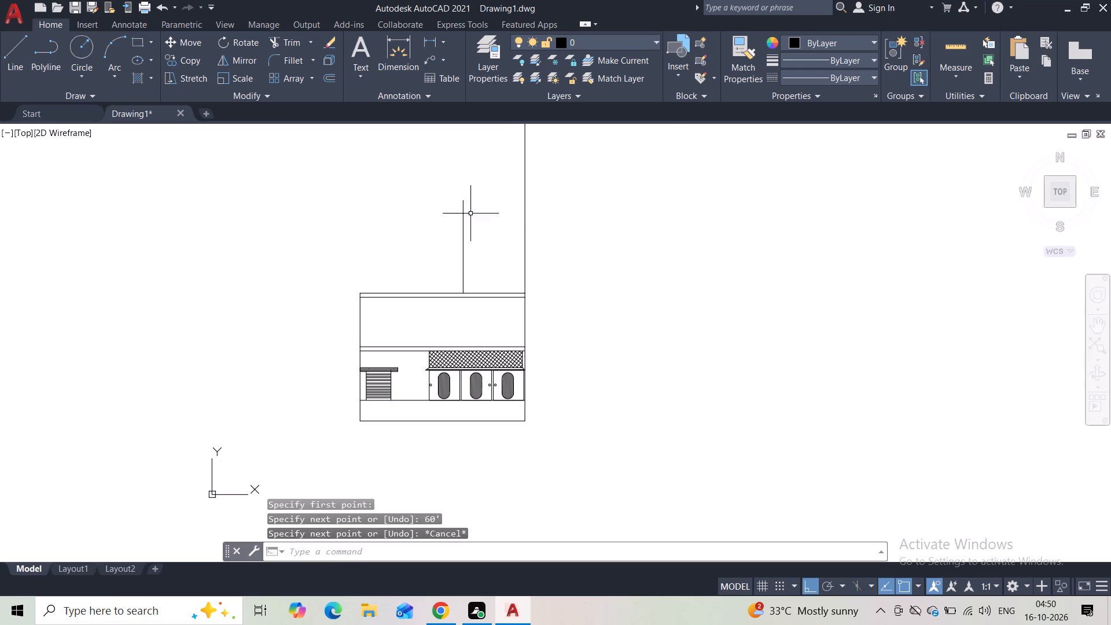
Continue the inner vertical line upward from its upper end to nearly the height of the 60' line.
key("space")
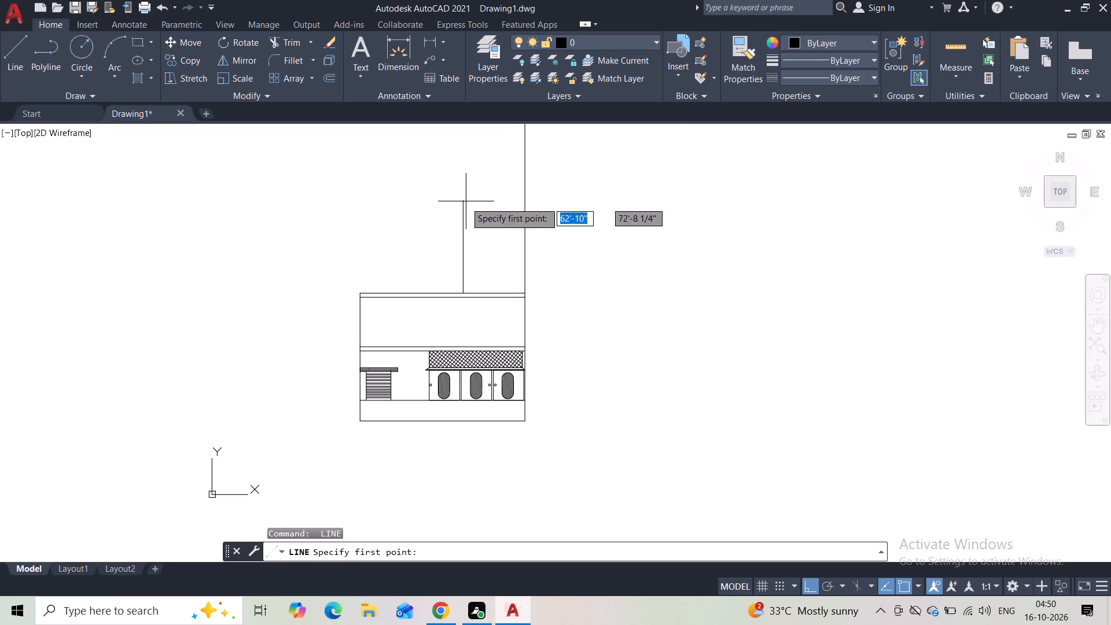
left_click(464, 204)
middle_click_drag(484, 142, 485, 355)
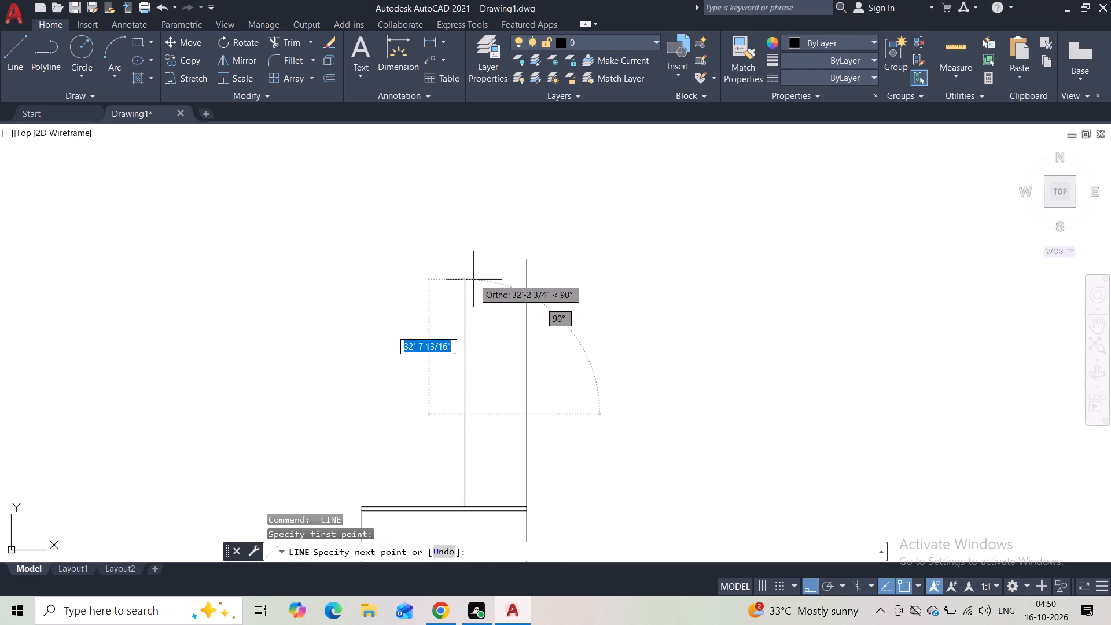
left_click(473, 267)
key("Escape")
middle_click_drag(480, 327, 420, 227)
scroll(457, 323, "down", 1)
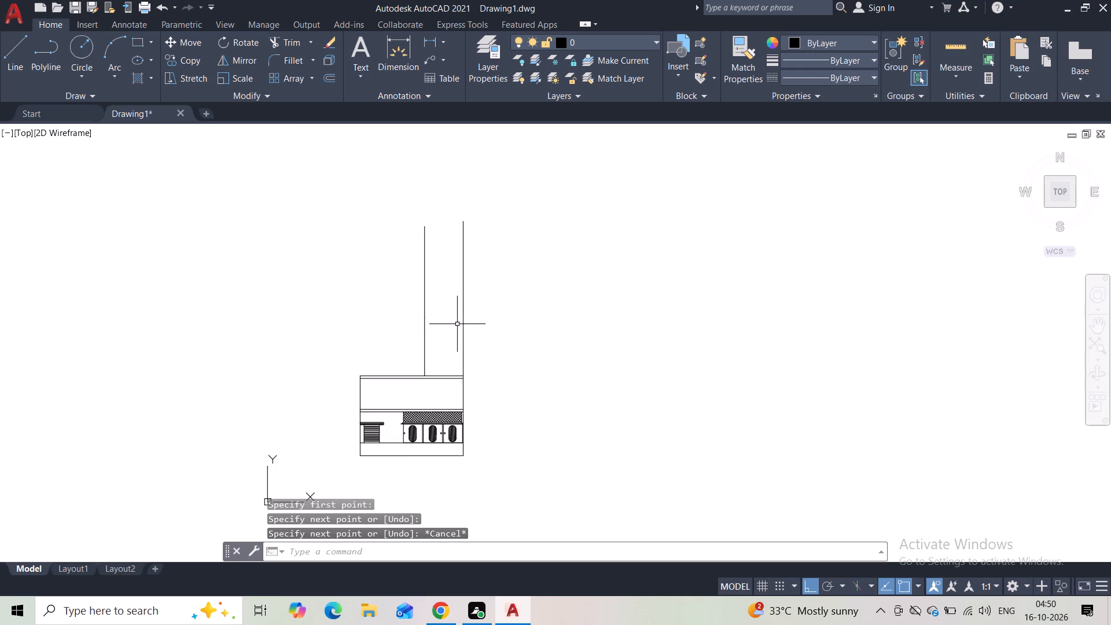
scroll(450, 335, "up", 2)
middle_click_drag(461, 376, 418, 302)
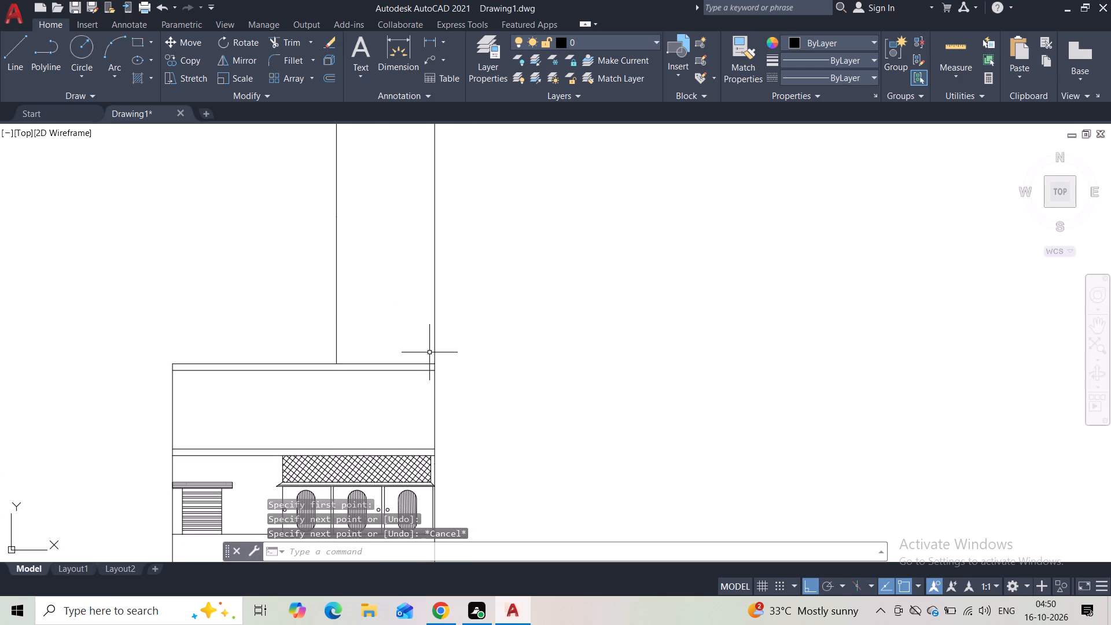
scroll(395, 425, "up", 1)
middle_click_drag(397, 423, 345, 349)
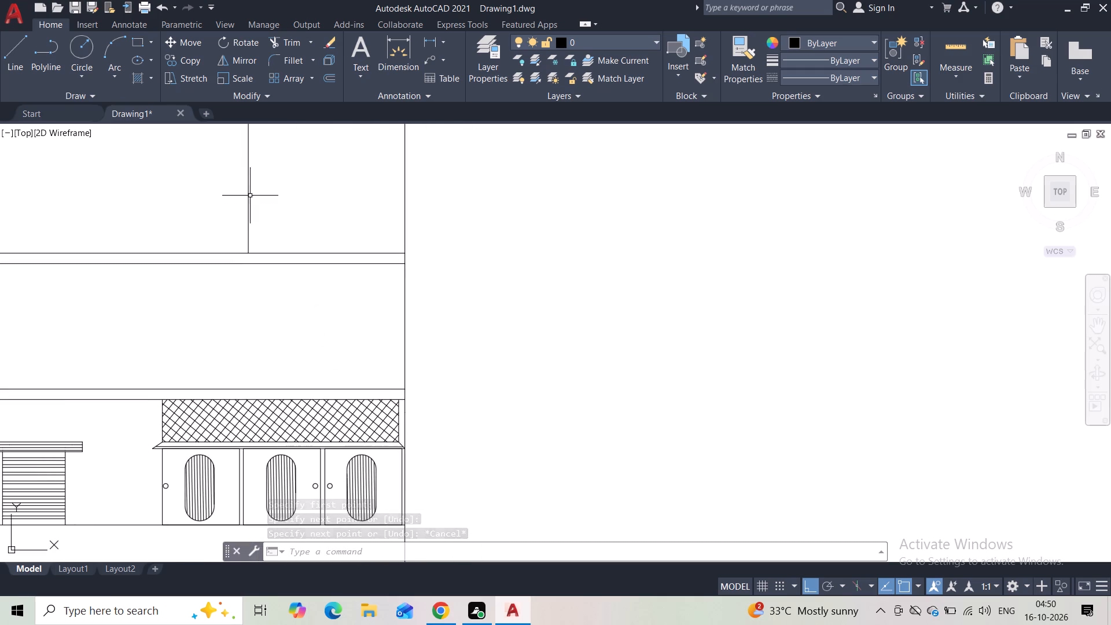
Draw a vertical line just inside the 60' tower edge, from the top band's upper edge to about the same height.
left_click(23, 65)
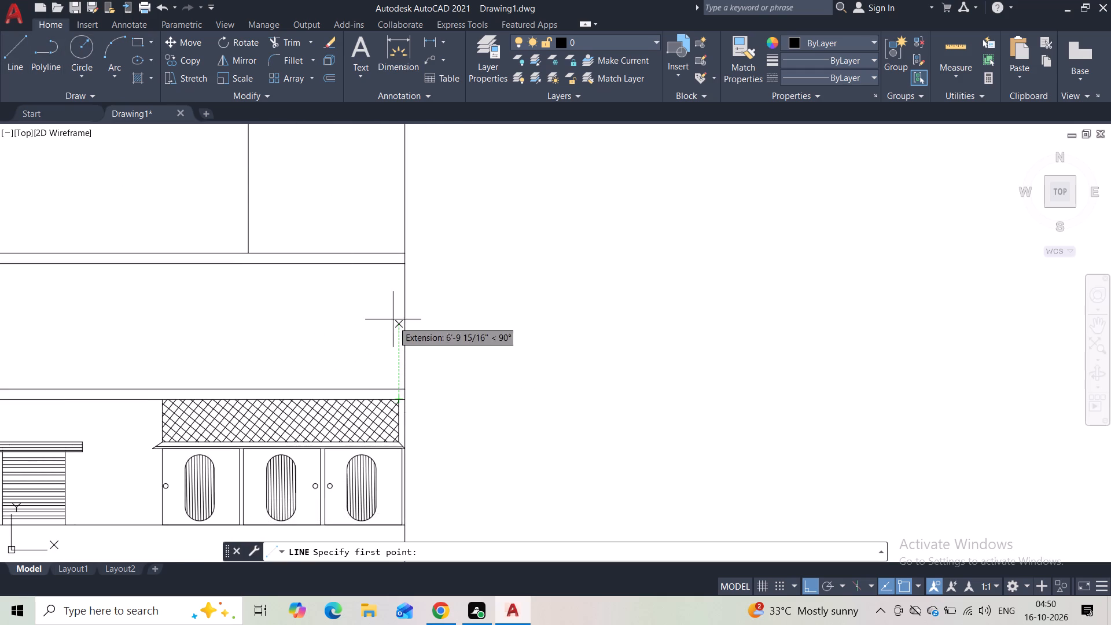
left_click(397, 251)
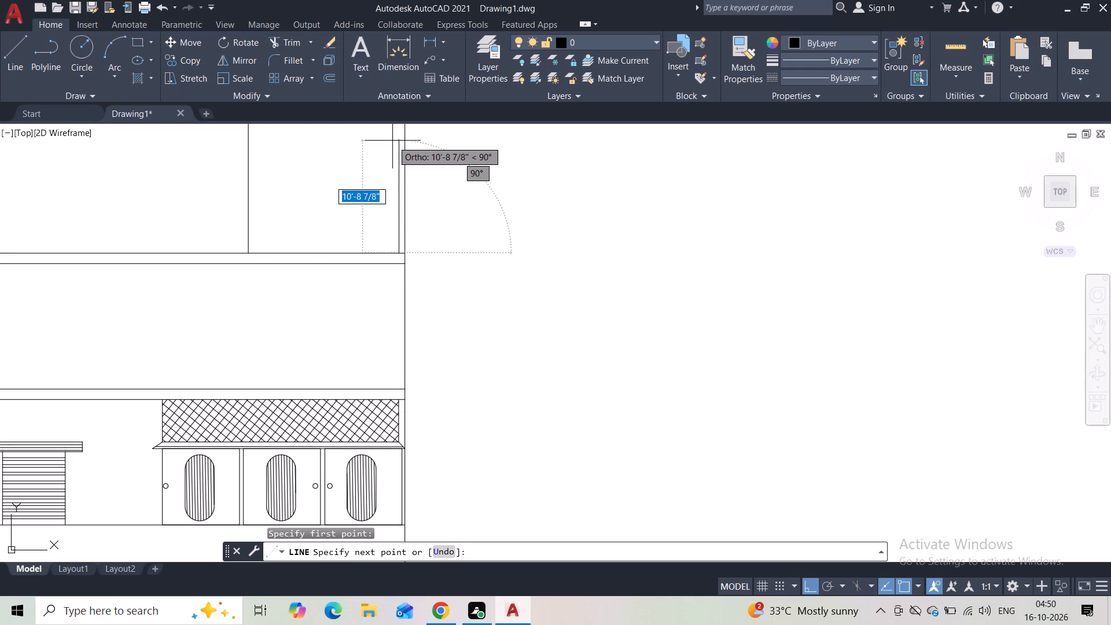
middle_click_drag(385, 146, 354, 449)
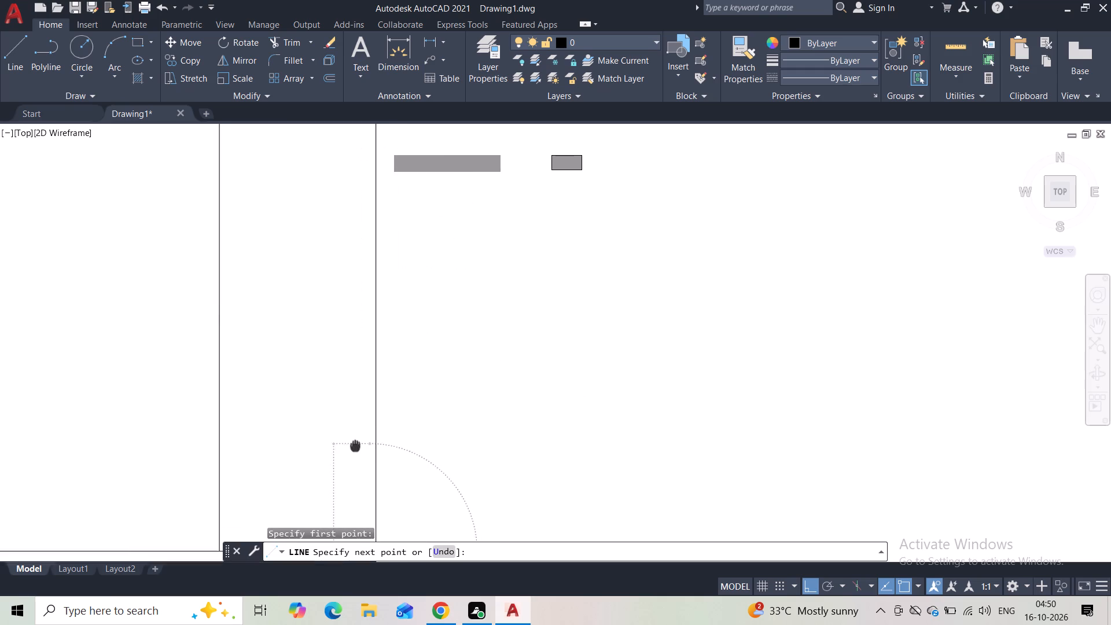
middle_click_drag(354, 449, 350, 454)
scroll(364, 260, "down", 2)
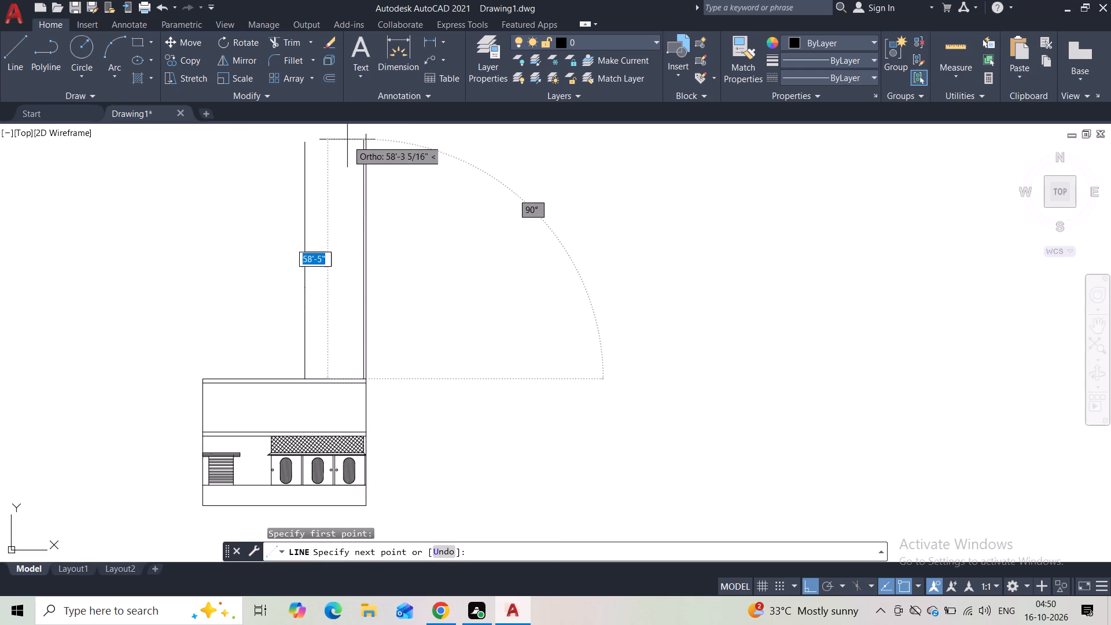
left_click(348, 134)
key("Escape")
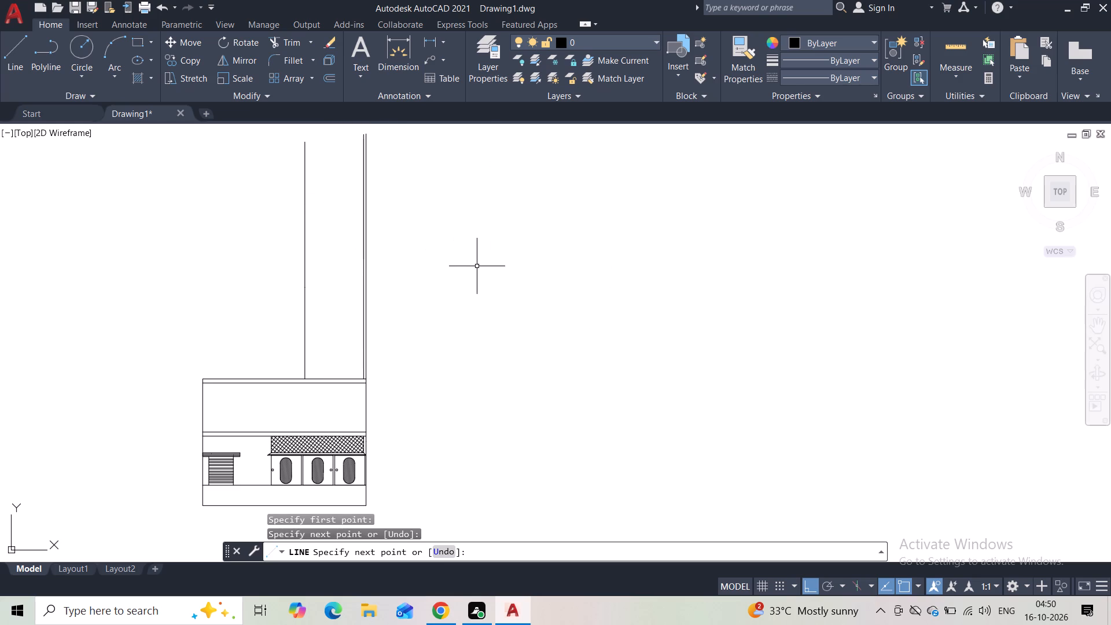
Draw a freehand, nearly square window rectangle in the lower part of the tower, between its side lines.
middle_click_drag(320, 285, 378, 274)
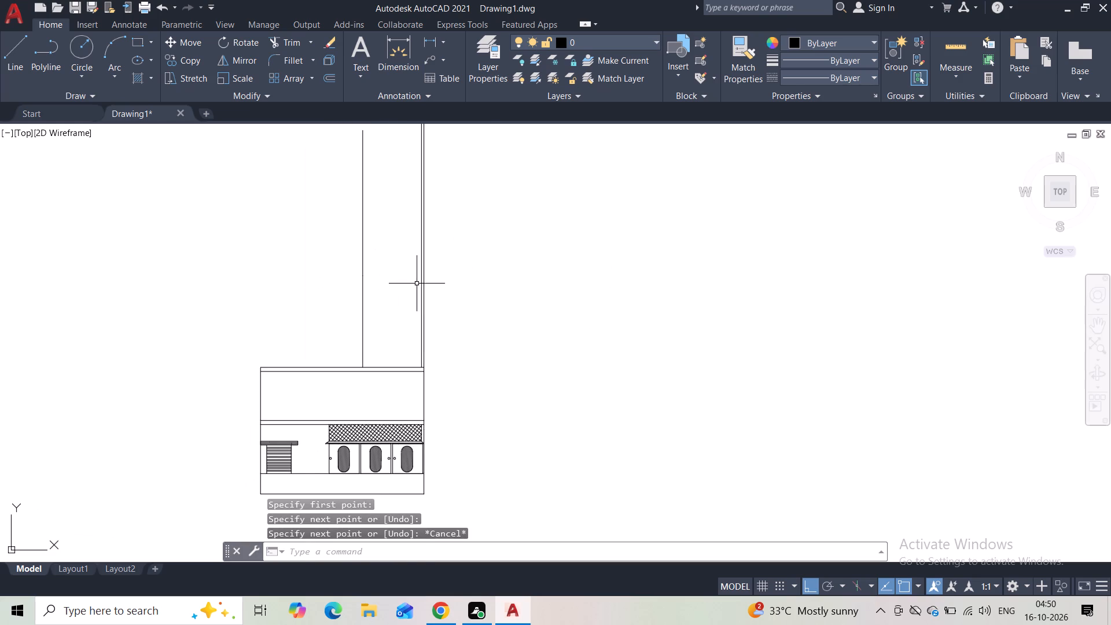
scroll(418, 285, "up", 2)
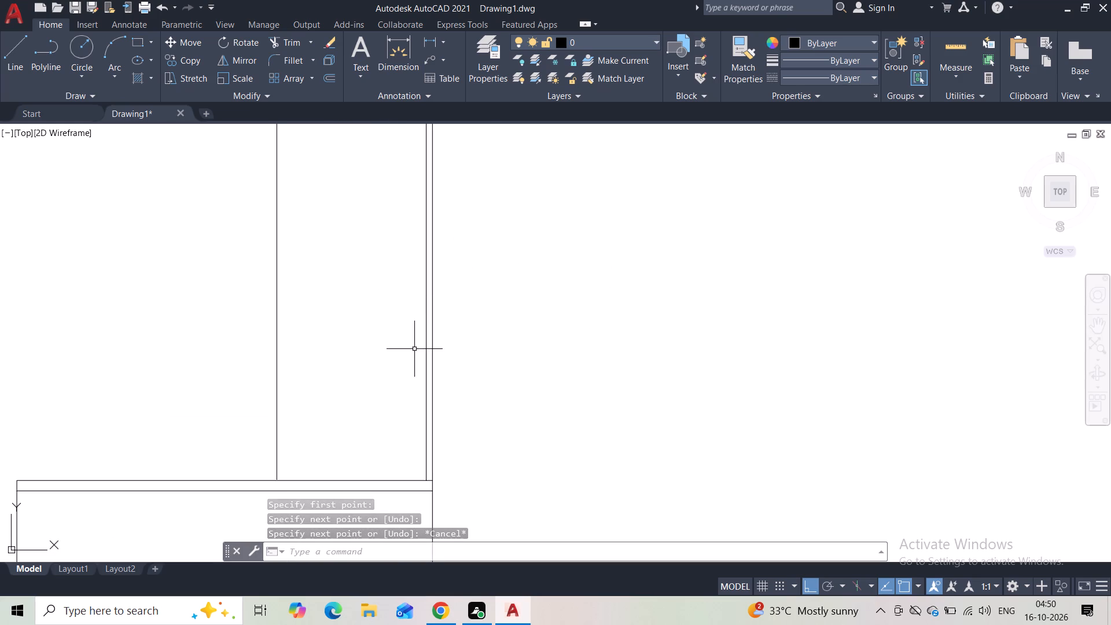
scroll(428, 398, "up", 1)
middle_click_drag(385, 395, 391, 317)
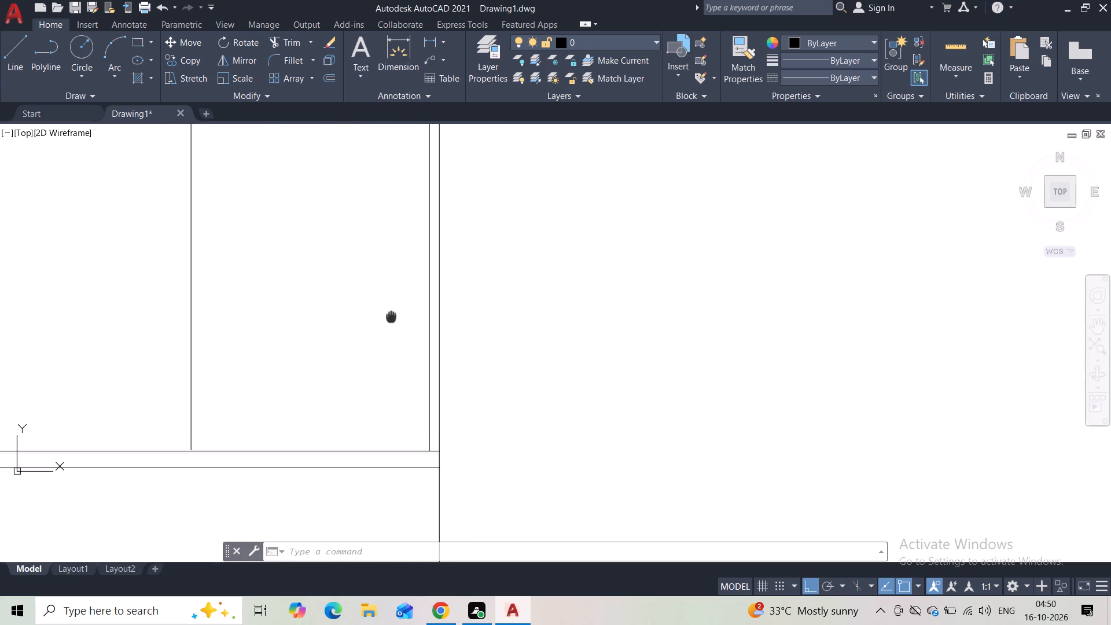
middle_click_drag(391, 317, 363, 273)
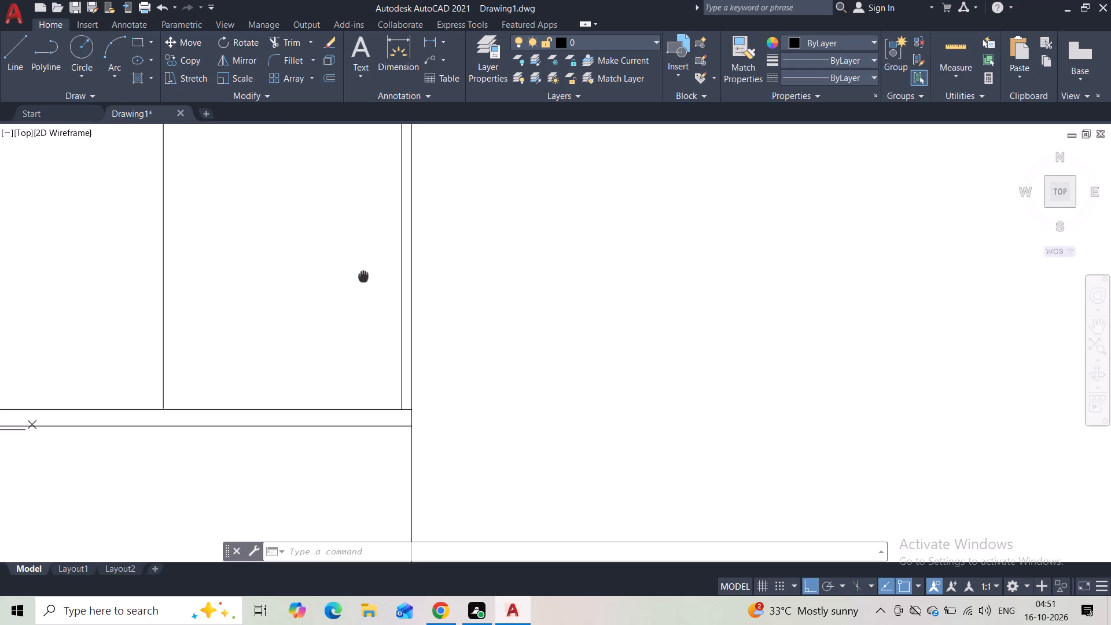
middle_click_drag(363, 273, 363, 273)
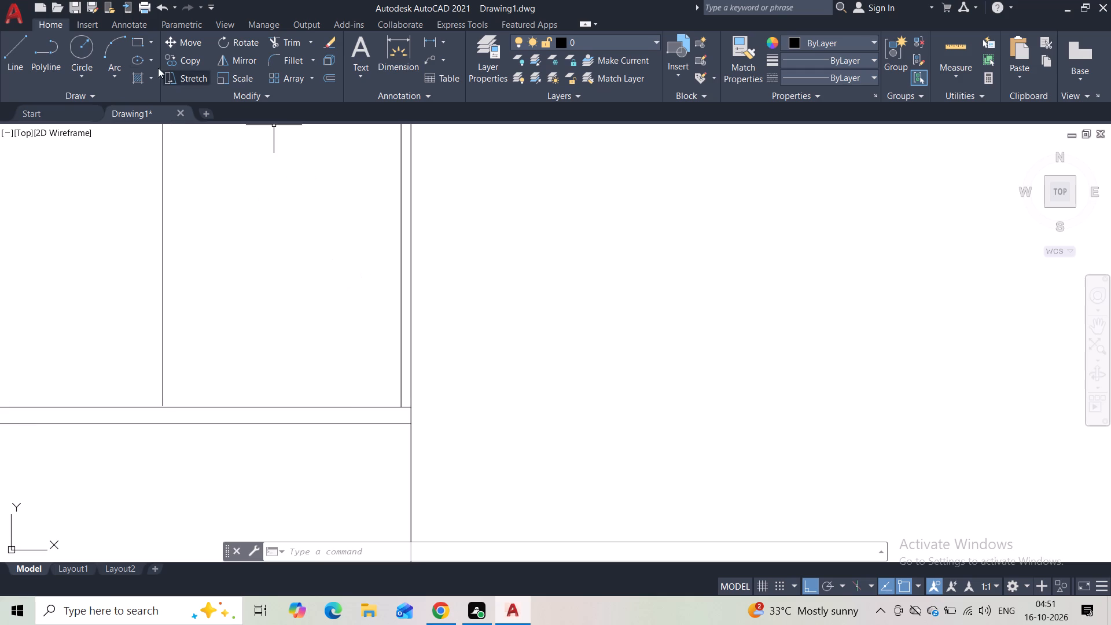
left_click(137, 44)
scroll(301, 345, "down", 2)
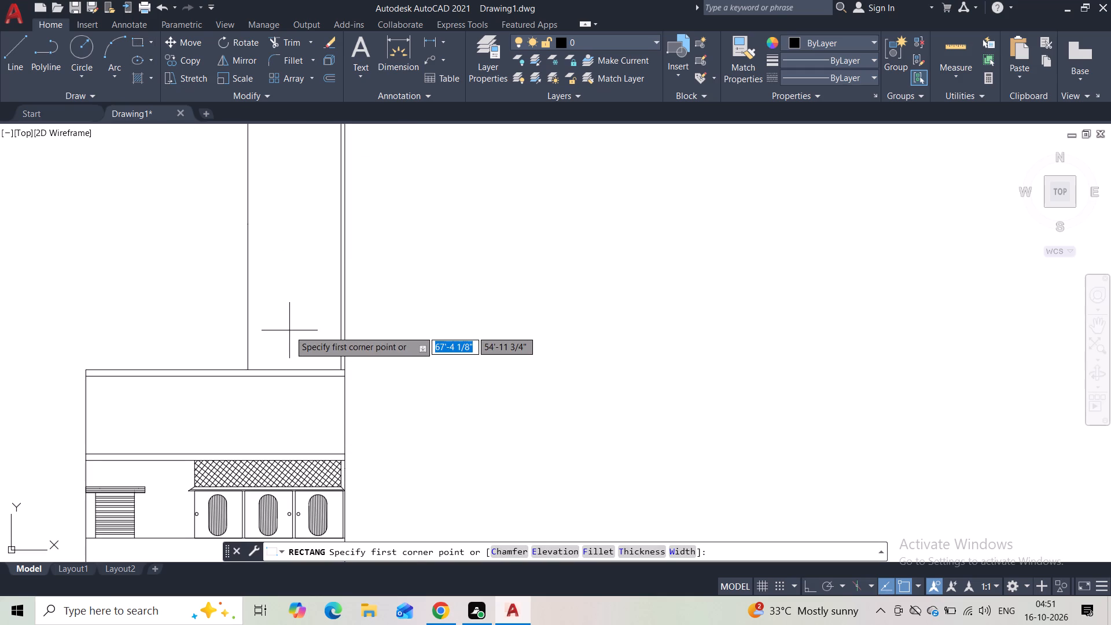
left_click(268, 284)
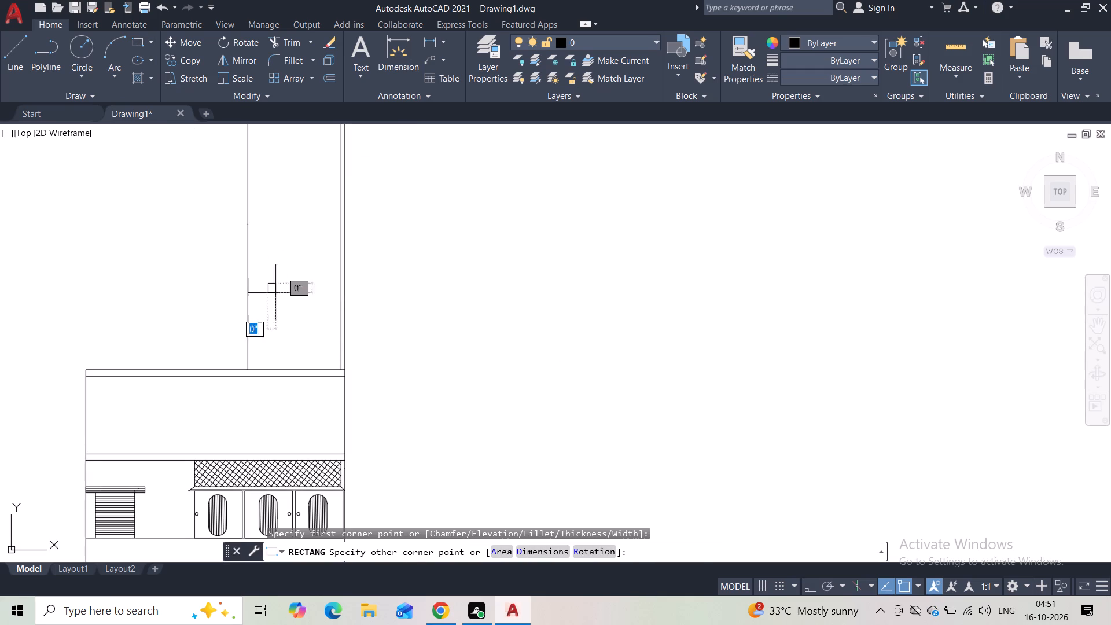
left_click(321, 340)
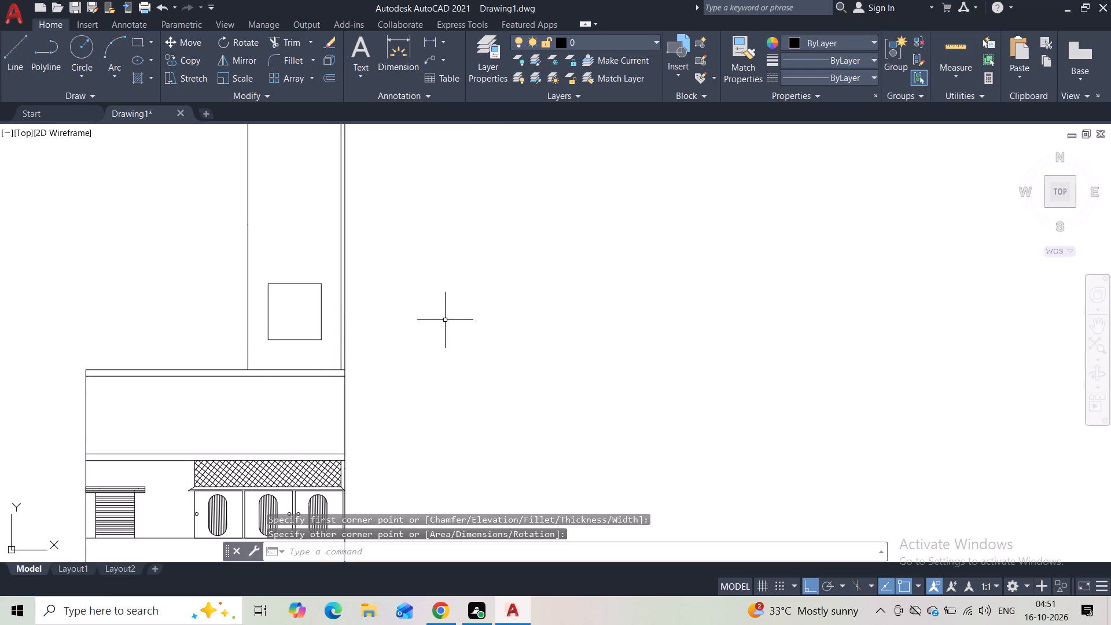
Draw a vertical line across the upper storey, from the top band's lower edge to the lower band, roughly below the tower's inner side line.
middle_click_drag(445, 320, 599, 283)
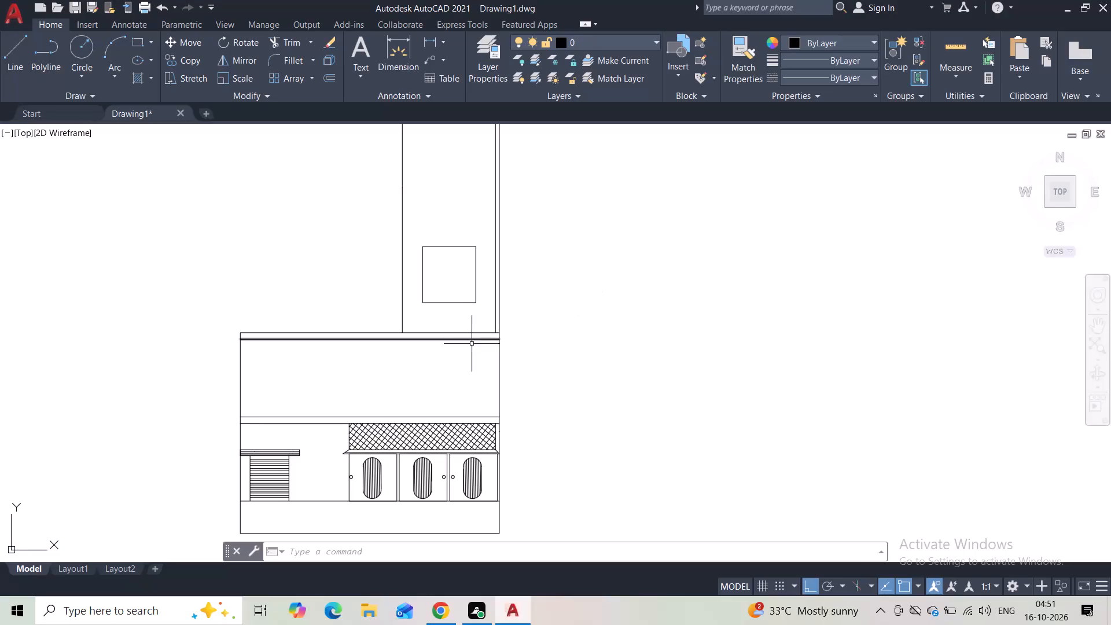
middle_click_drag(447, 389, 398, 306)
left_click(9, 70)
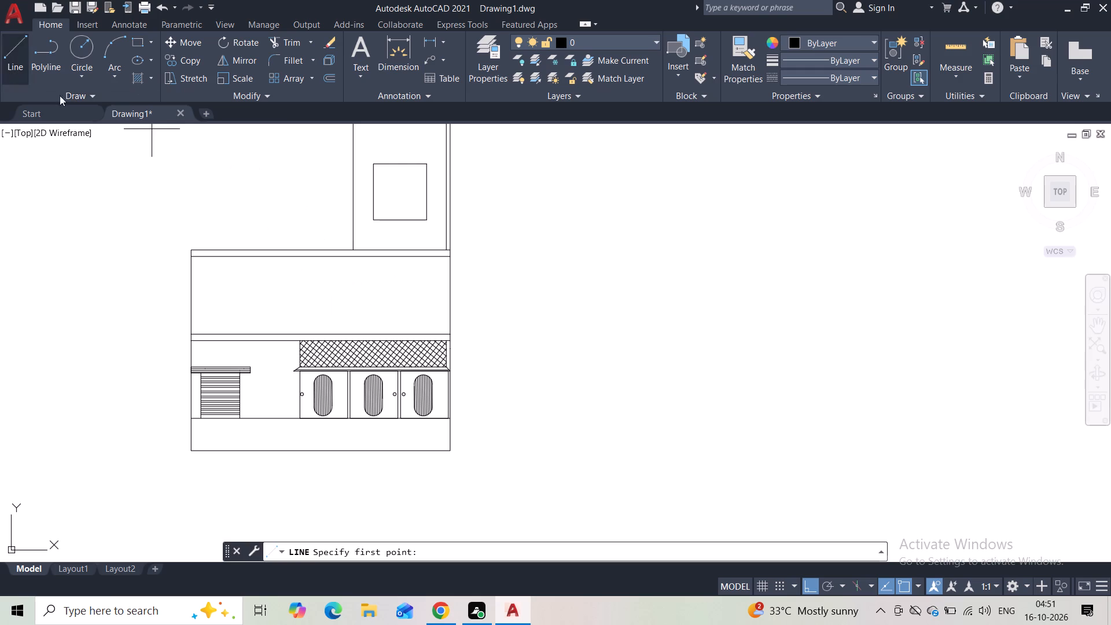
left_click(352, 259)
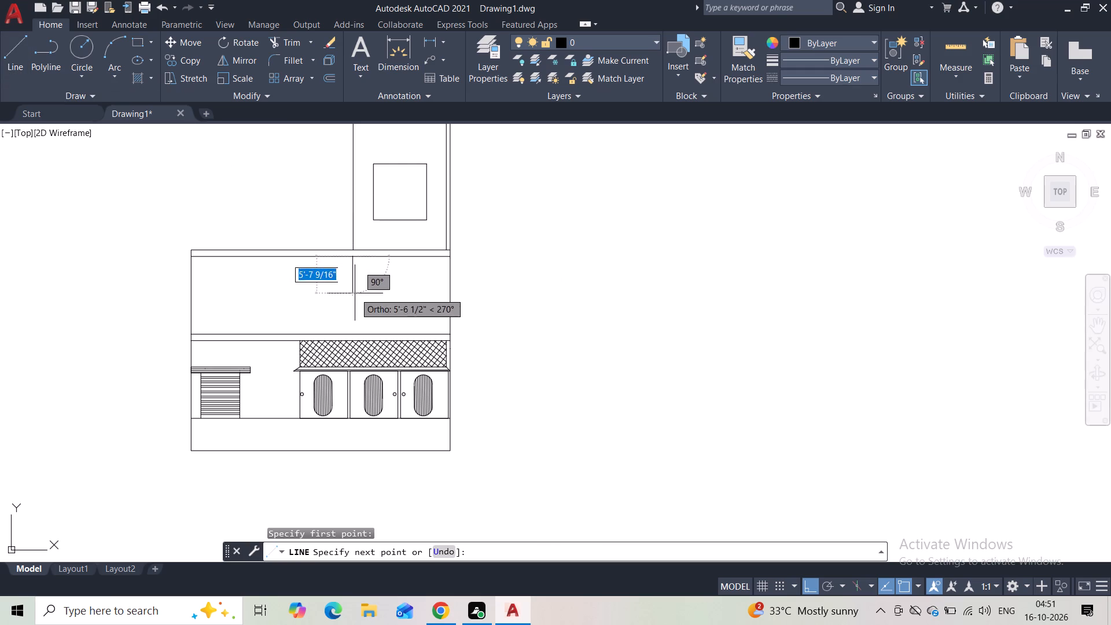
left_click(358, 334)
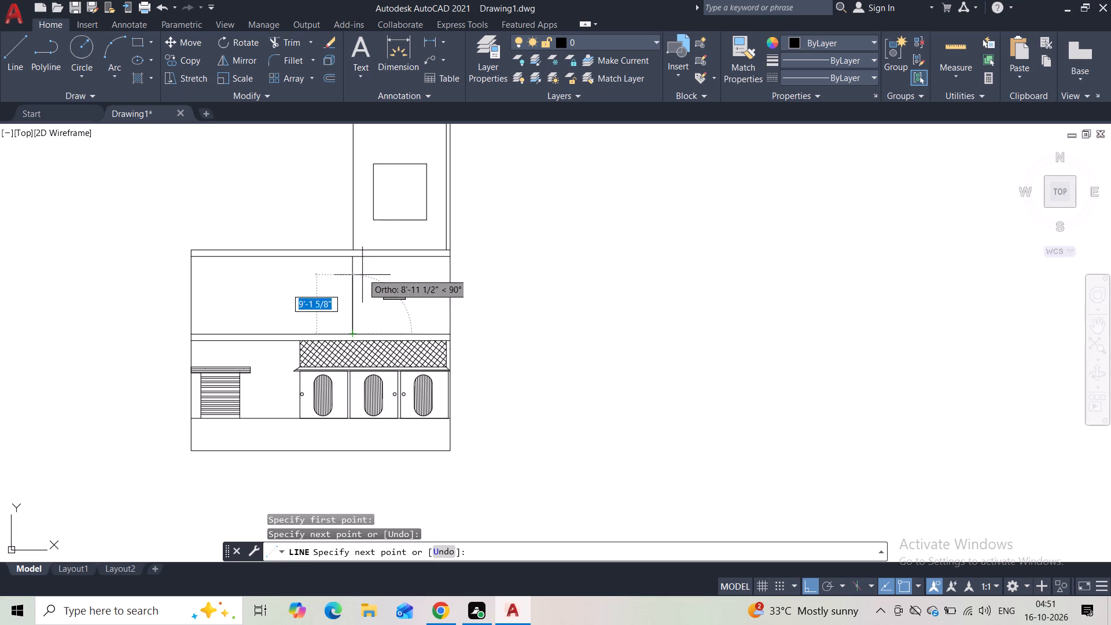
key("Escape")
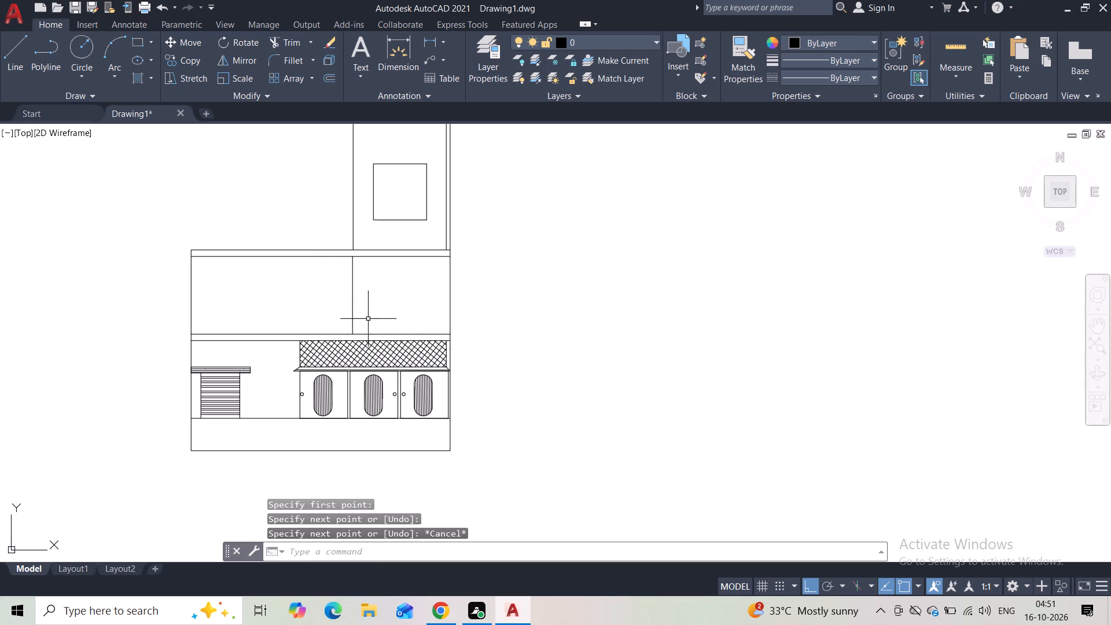
Draw a vertical line from the lower end of the tower's inner side line down to the band above the ground floor.
scroll(352, 267, "up", 1)
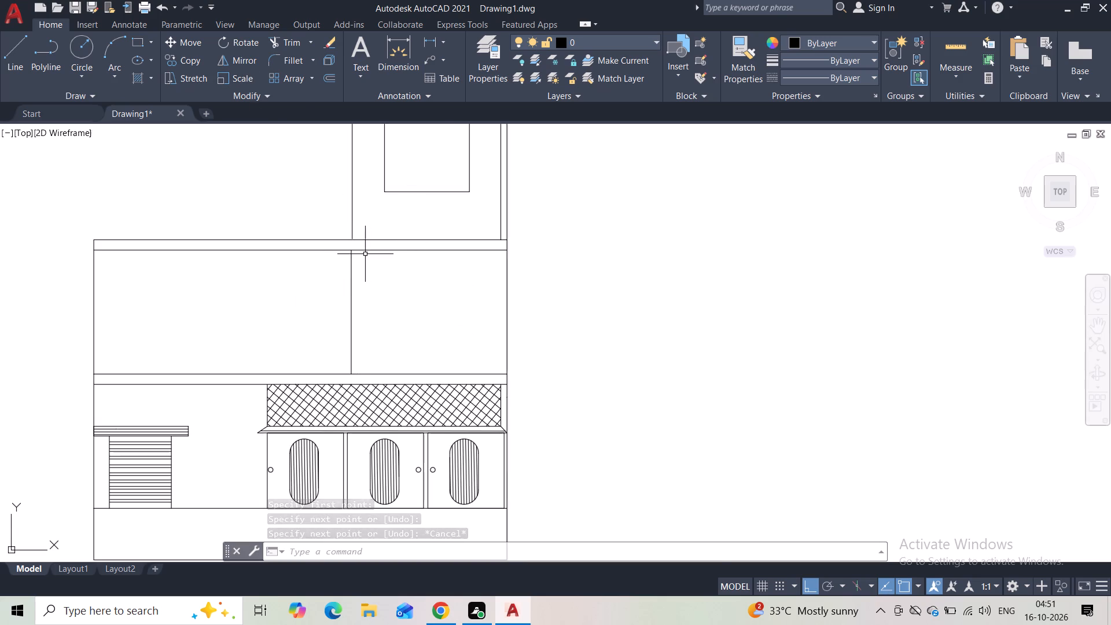
scroll(363, 253, "up", 2)
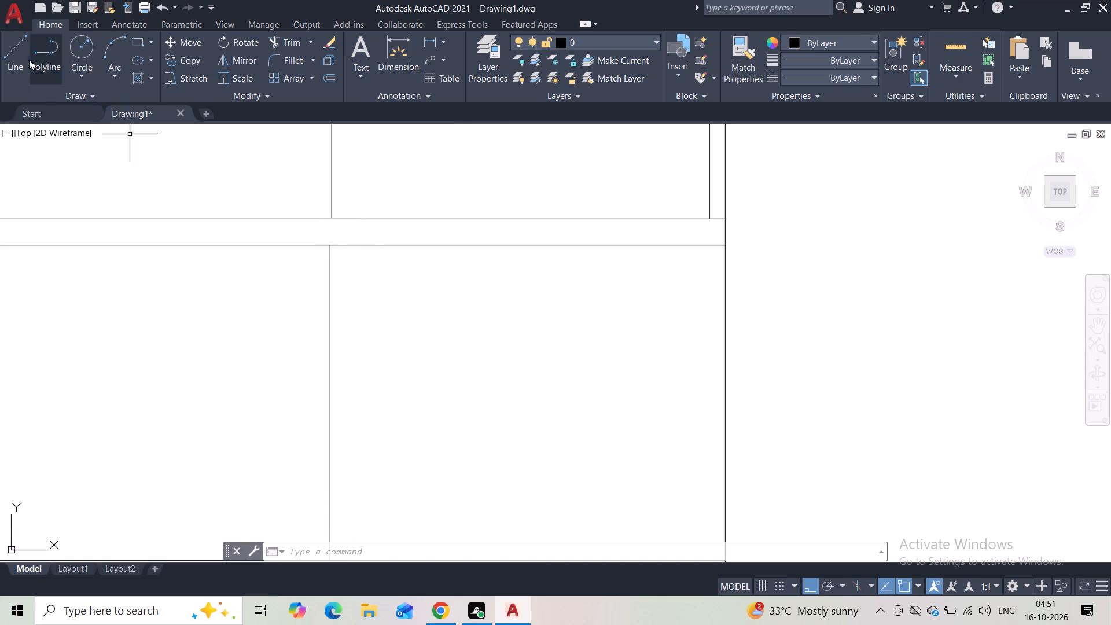
left_click(21, 62)
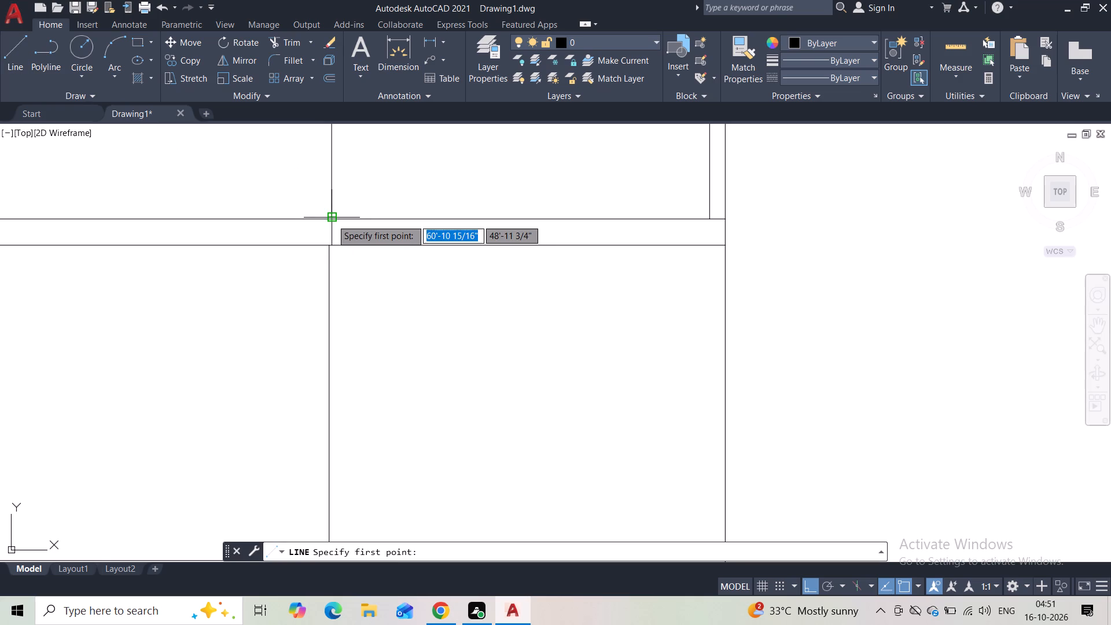
left_click(332, 219)
middle_click_drag(332, 347, 332, 197)
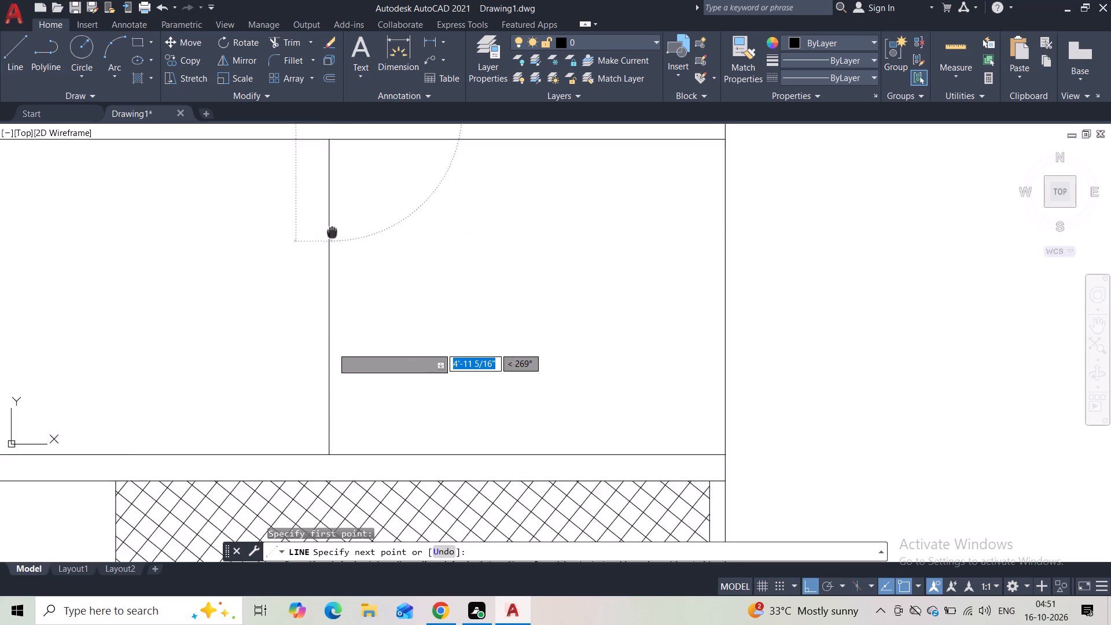
middle_click_drag(332, 197, 330, 128)
left_click(336, 343)
key("Escape")
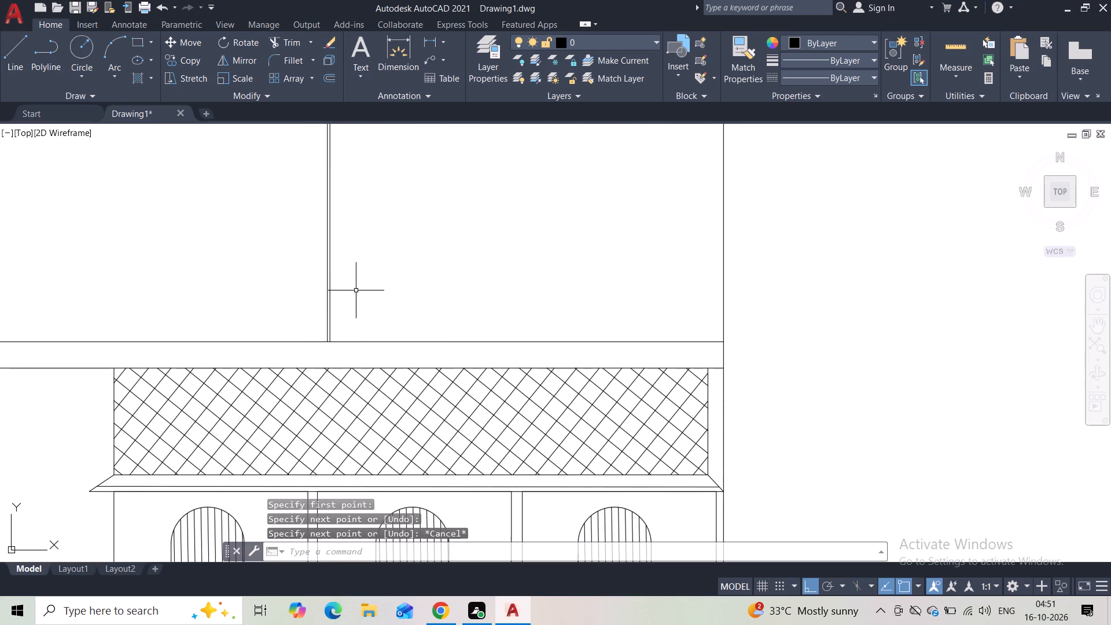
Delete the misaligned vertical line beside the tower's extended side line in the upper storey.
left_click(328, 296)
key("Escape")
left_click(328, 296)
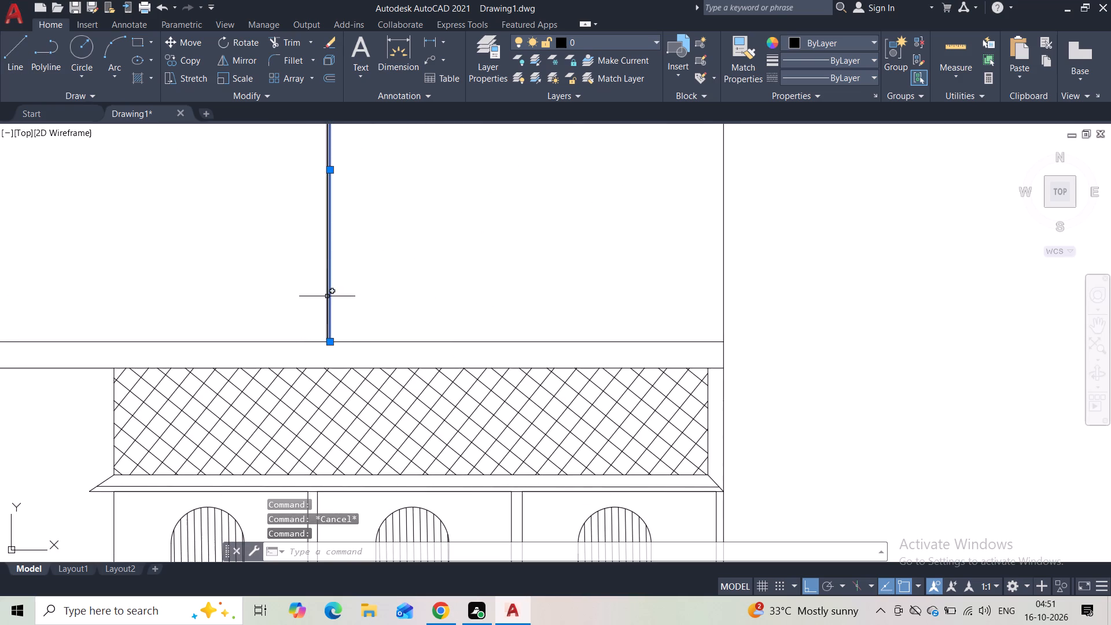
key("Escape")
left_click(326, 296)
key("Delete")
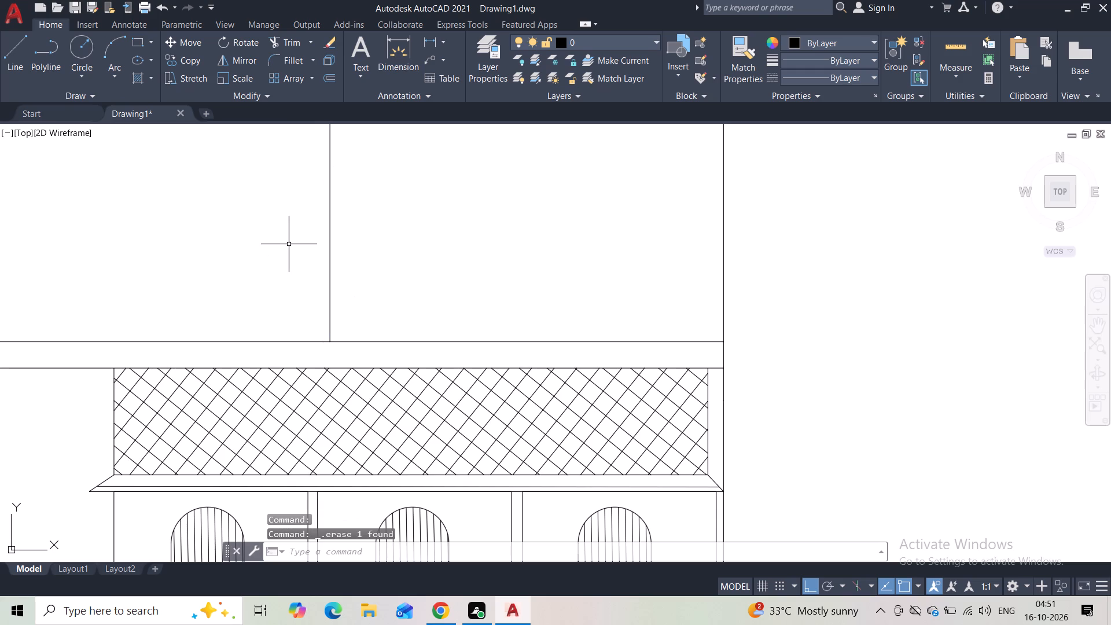
Trim both top band lines where they cross the tower, between its side lines.
scroll(339, 222, "down", 1)
middle_click_drag(396, 209, 344, 462)
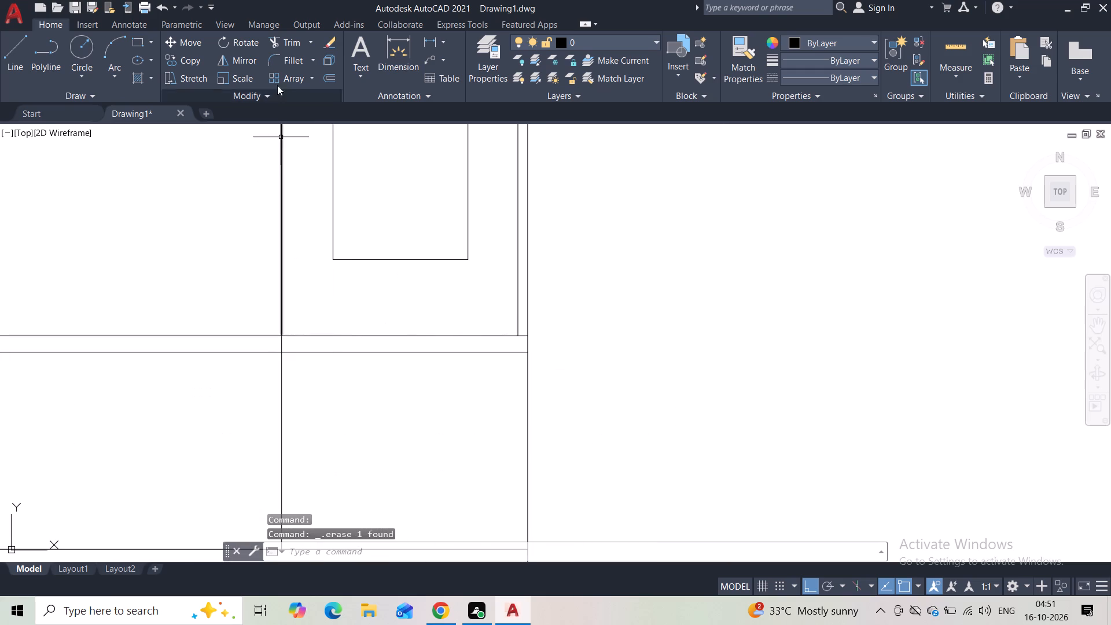
left_click(279, 41)
left_click_drag(347, 309, 344, 440)
key("Escape")
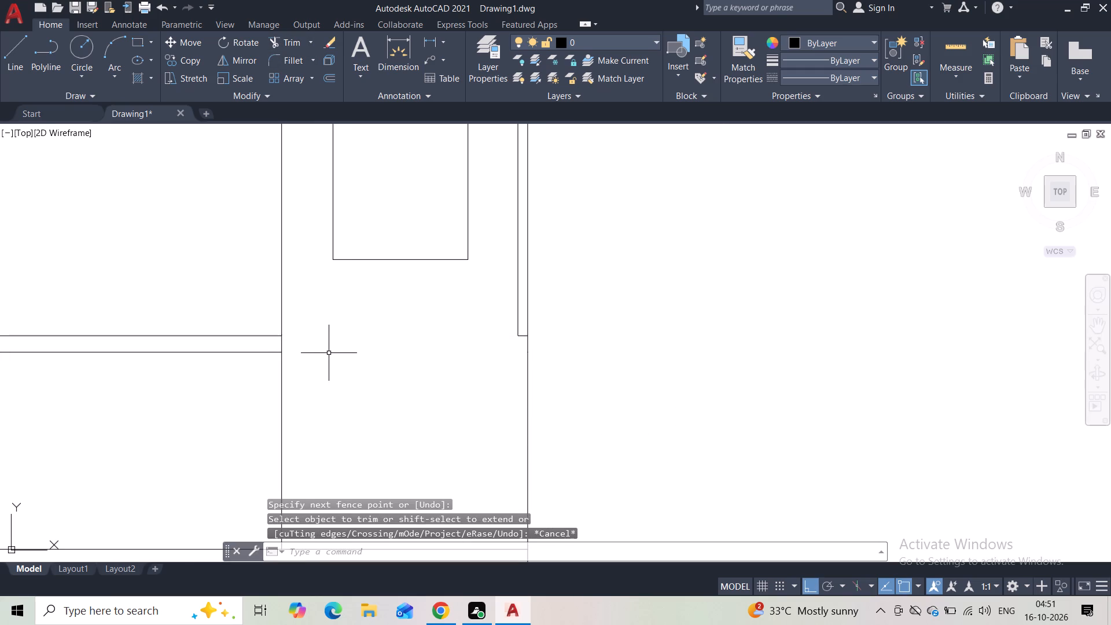
Extend the narrow outer strip's inner line with a 13' vertical line down to the band above the ground floor.
scroll(385, 344, "down", 2)
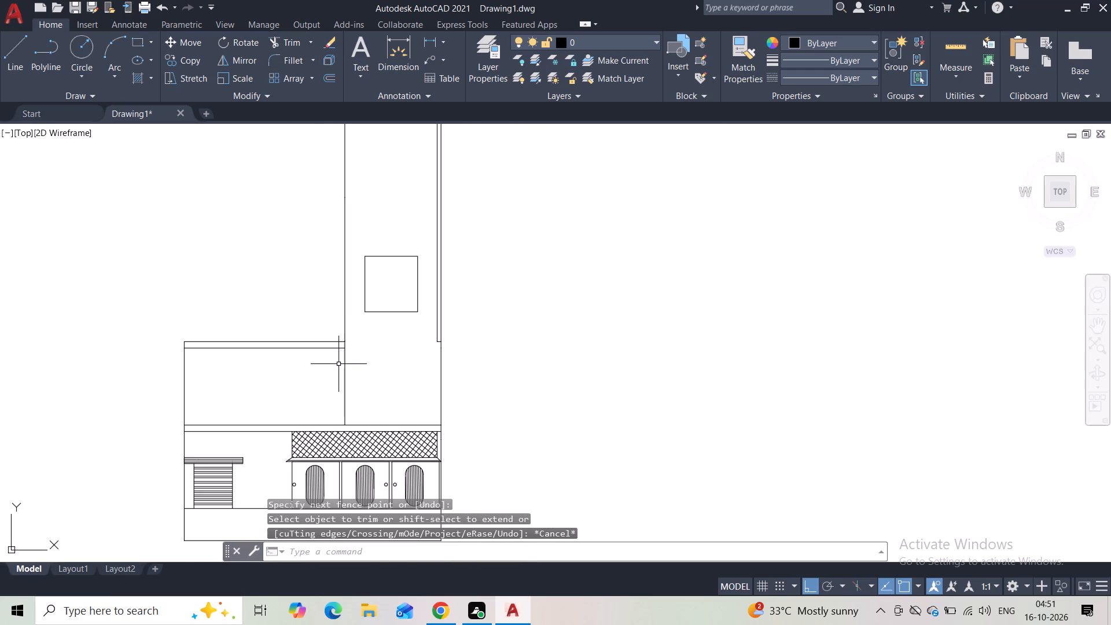
middle_click_drag(365, 397, 210, 328)
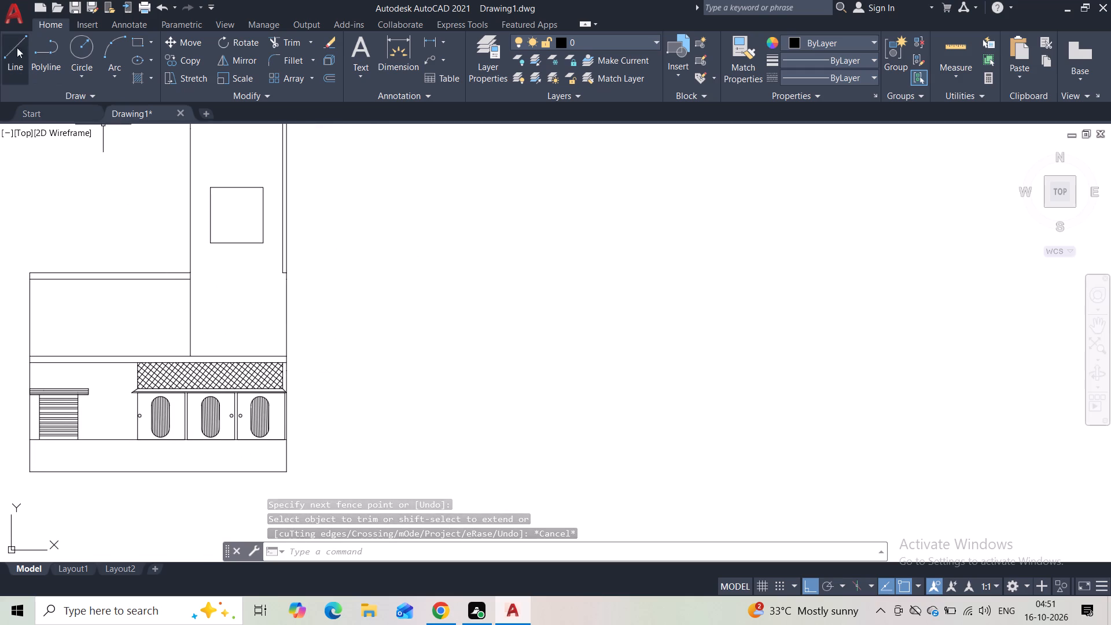
left_click(13, 57)
scroll(275, 277, "up", 2)
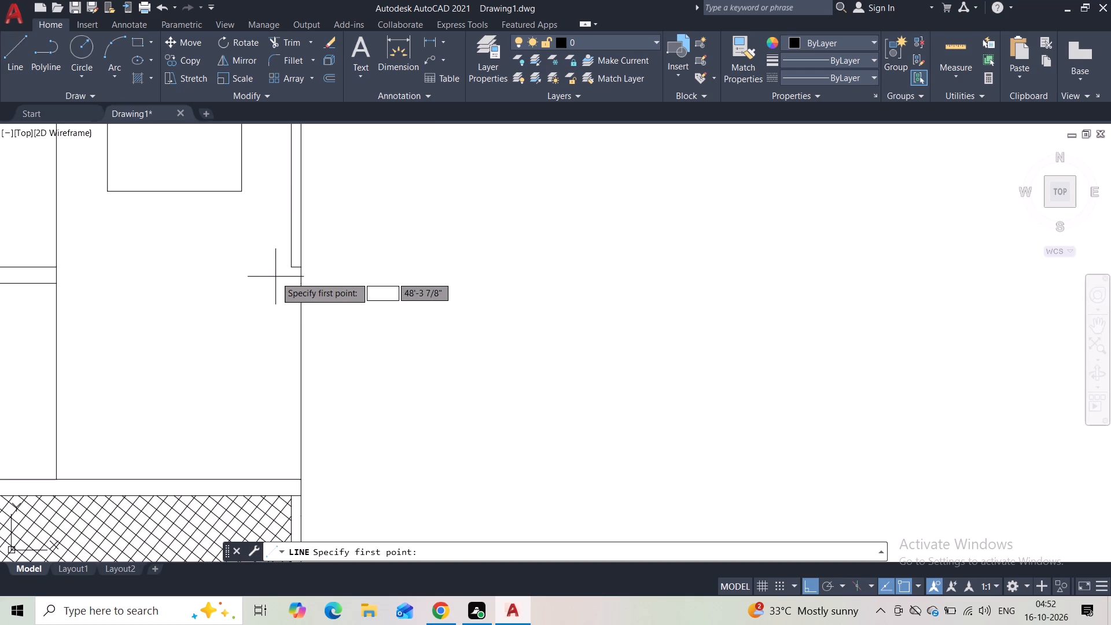
left_click(289, 270)
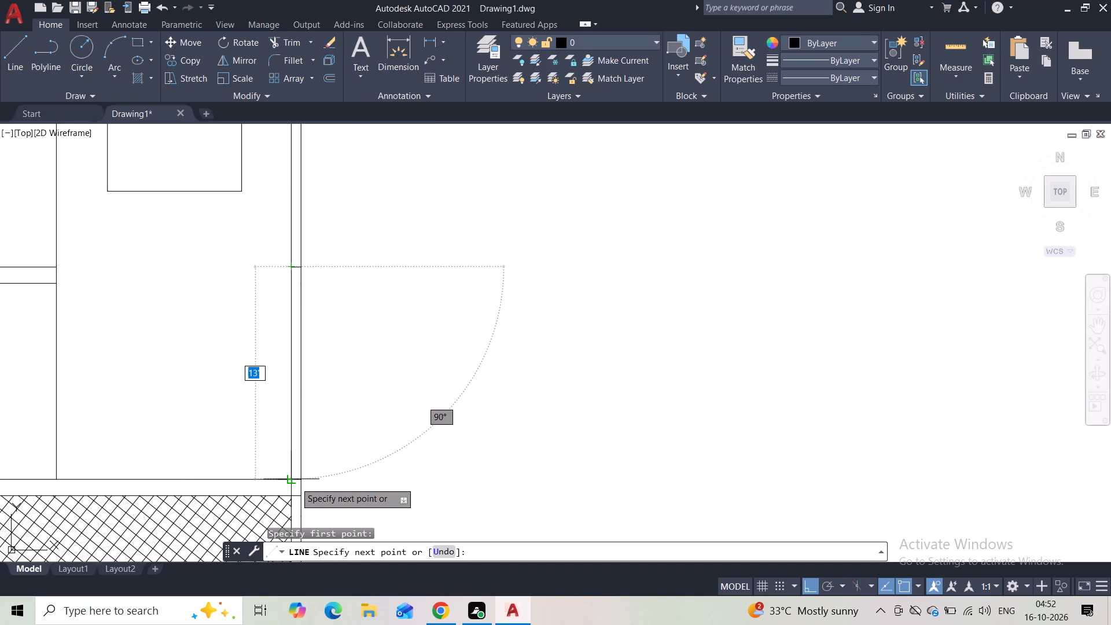
left_click(289, 484)
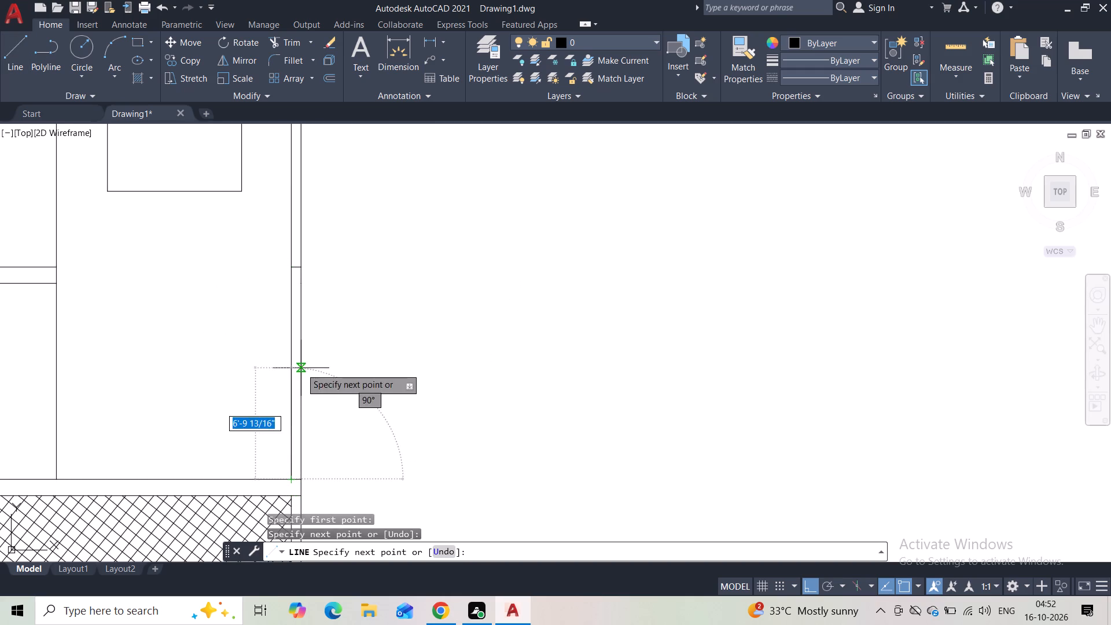
key("Escape")
Delete the leftover short horizontal band segment between the two closely spaced tower edge lines.
left_click(299, 269)
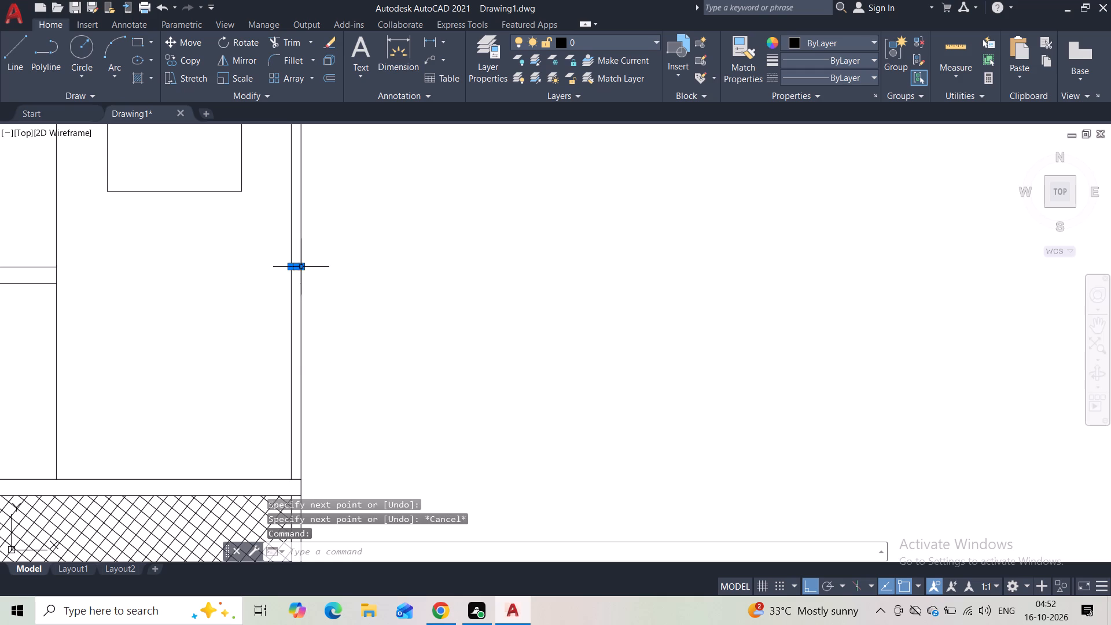
key("Delete")
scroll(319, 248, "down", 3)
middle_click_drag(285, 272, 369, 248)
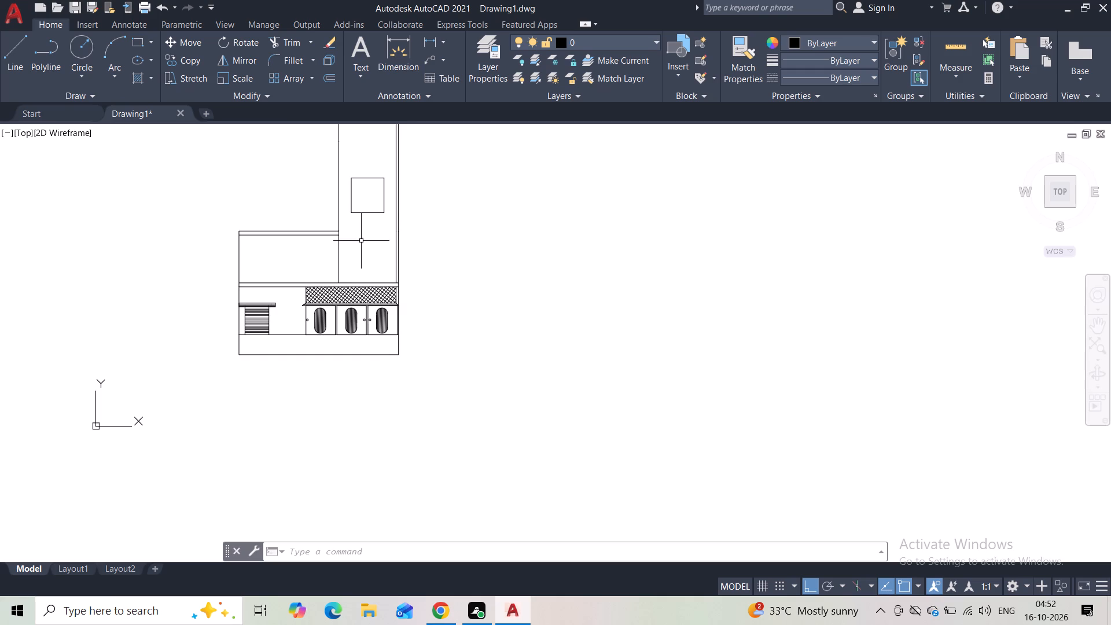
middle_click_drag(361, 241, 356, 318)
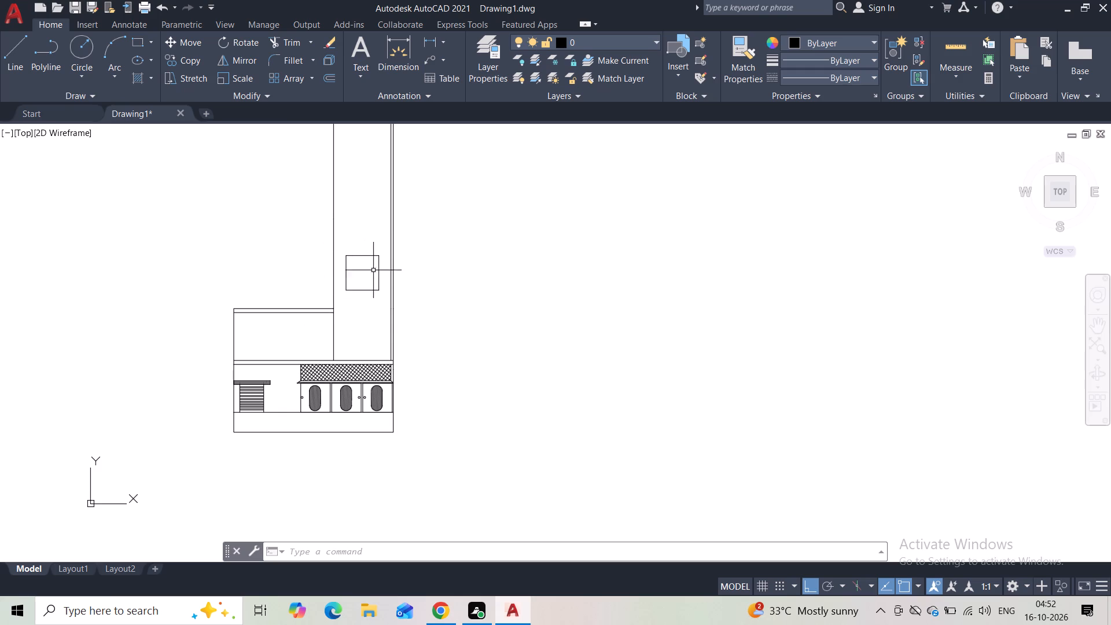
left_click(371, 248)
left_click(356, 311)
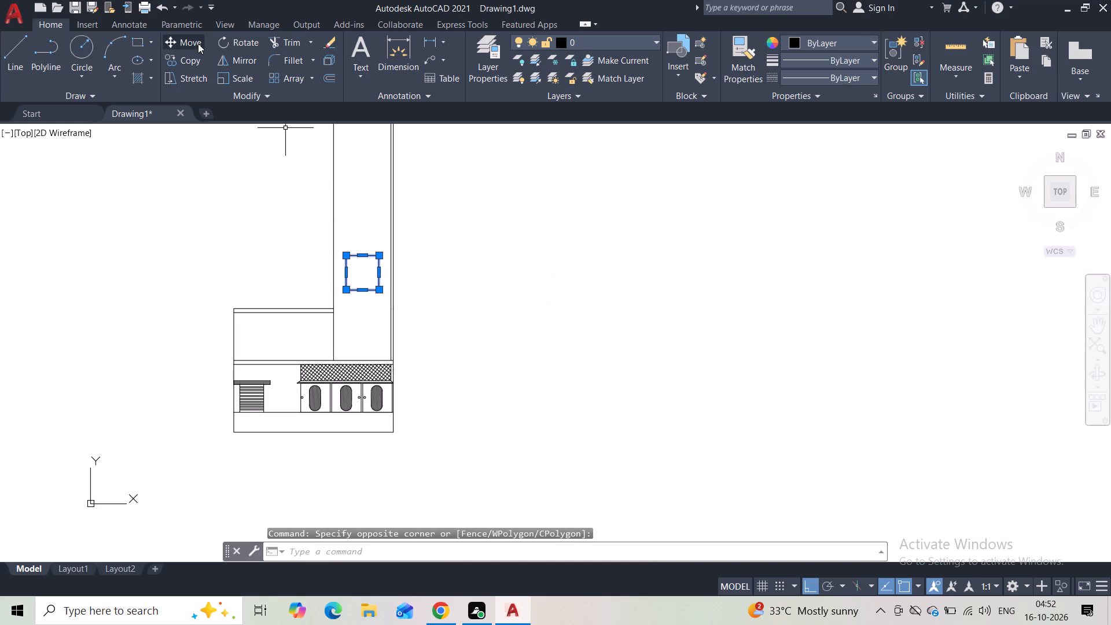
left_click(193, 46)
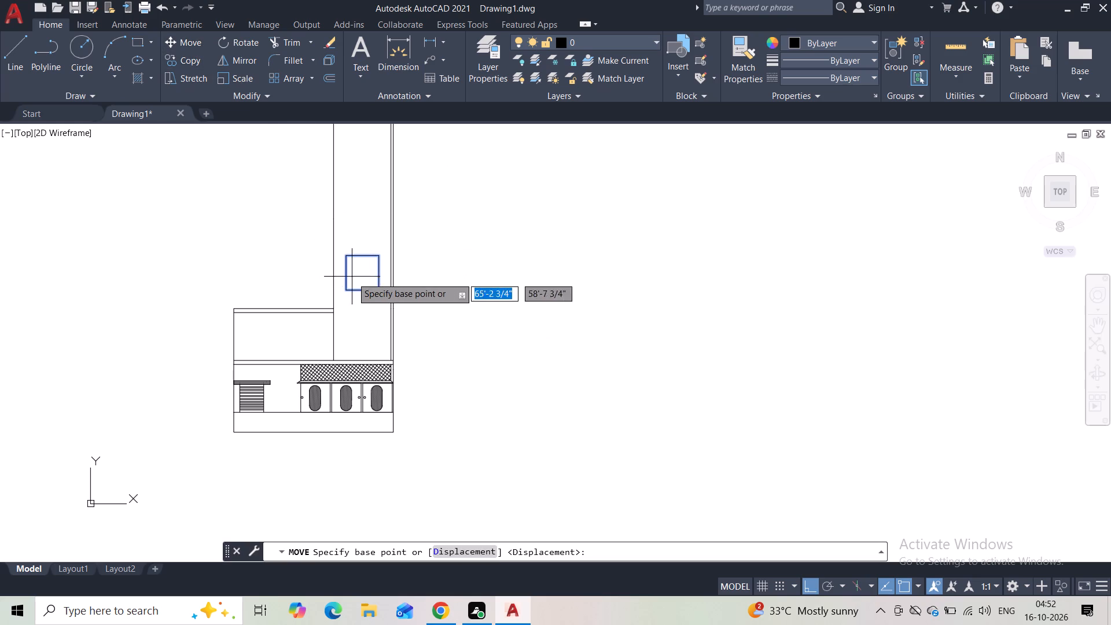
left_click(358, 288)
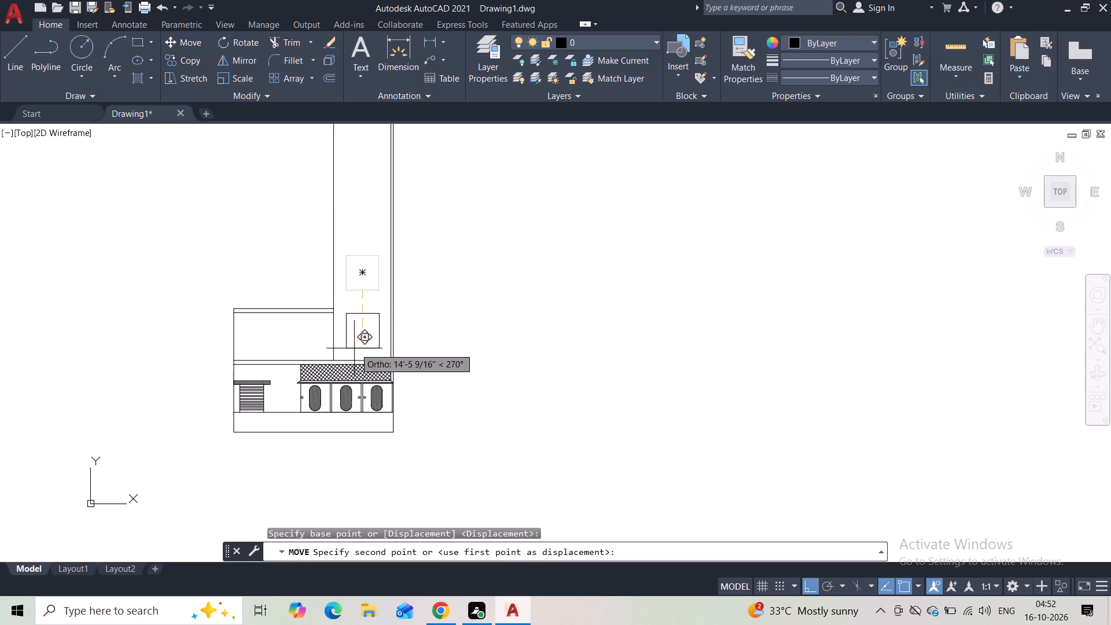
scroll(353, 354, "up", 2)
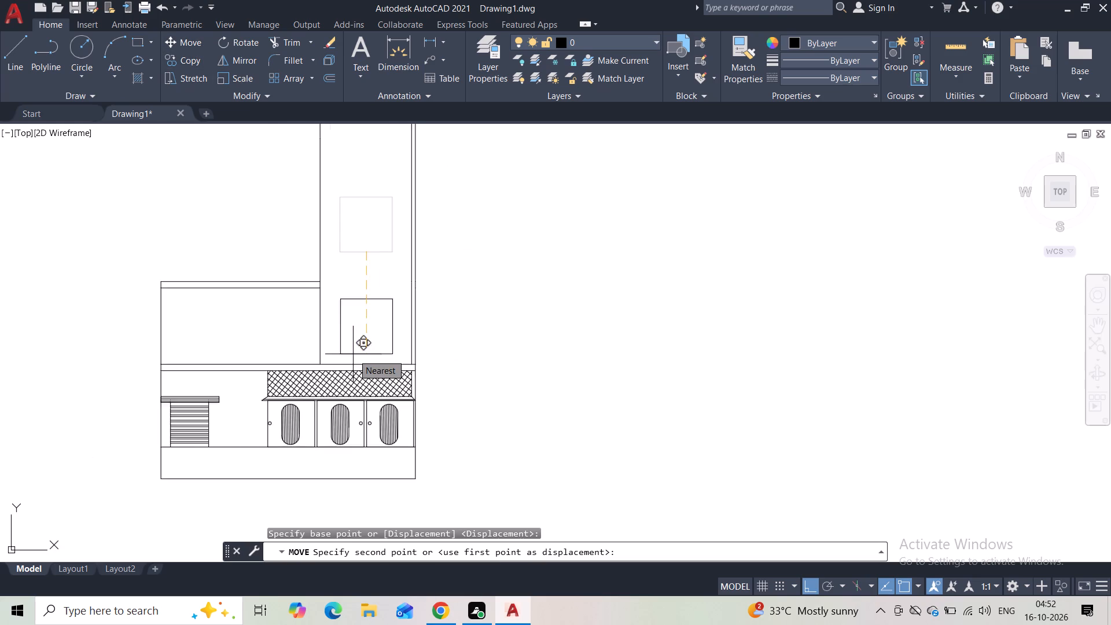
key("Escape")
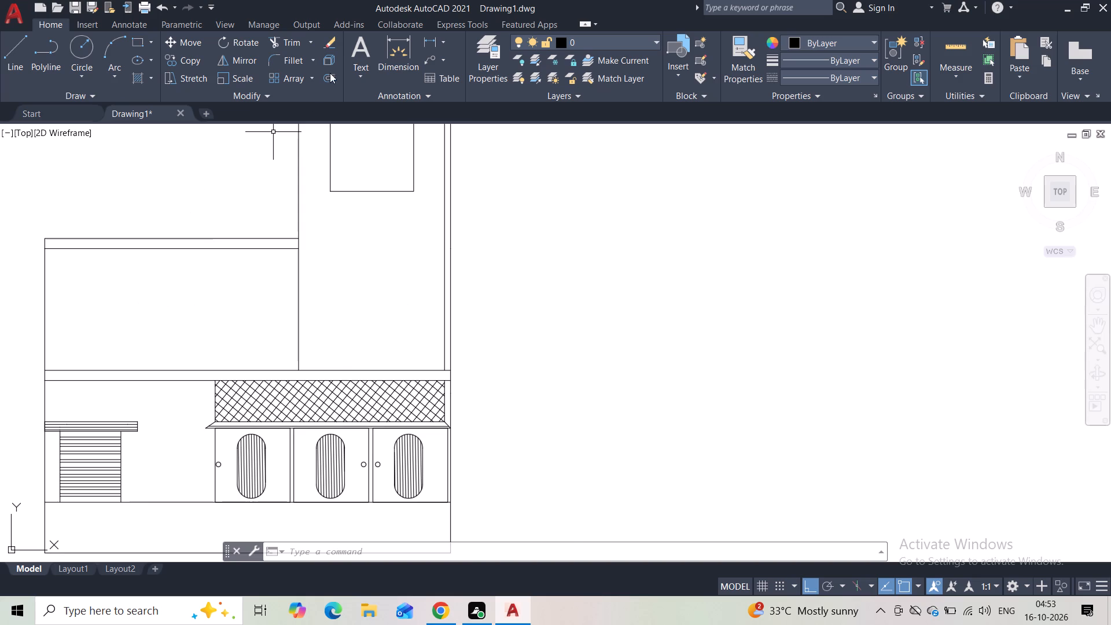
Measure the upper storey's left edge from the lower top-band line down to the band above the ground floor.
left_click(425, 40)
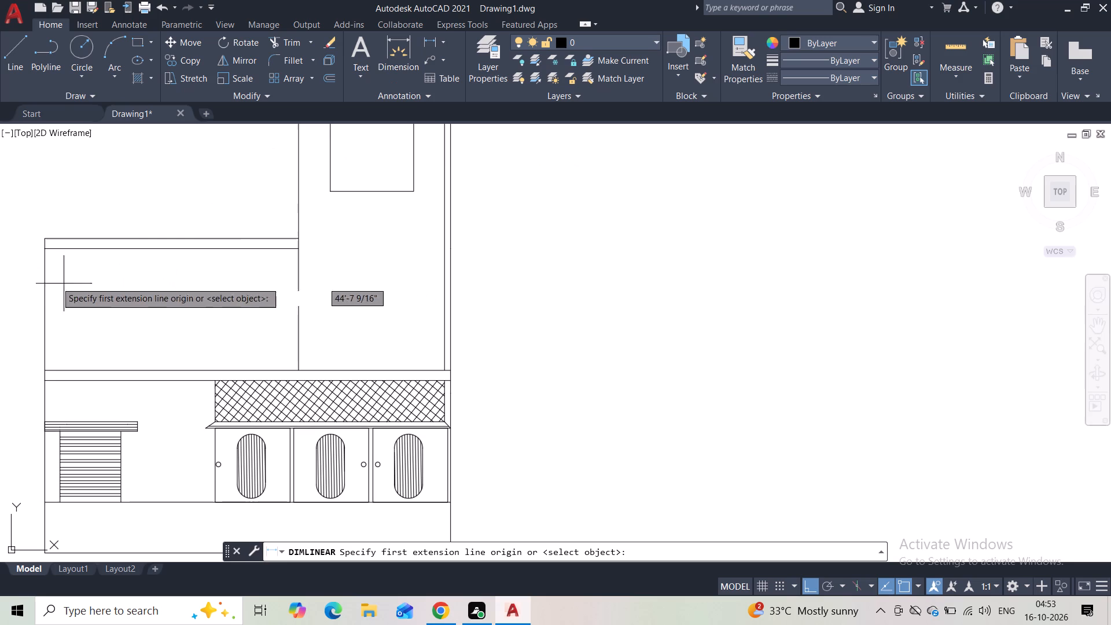
left_click(43, 250)
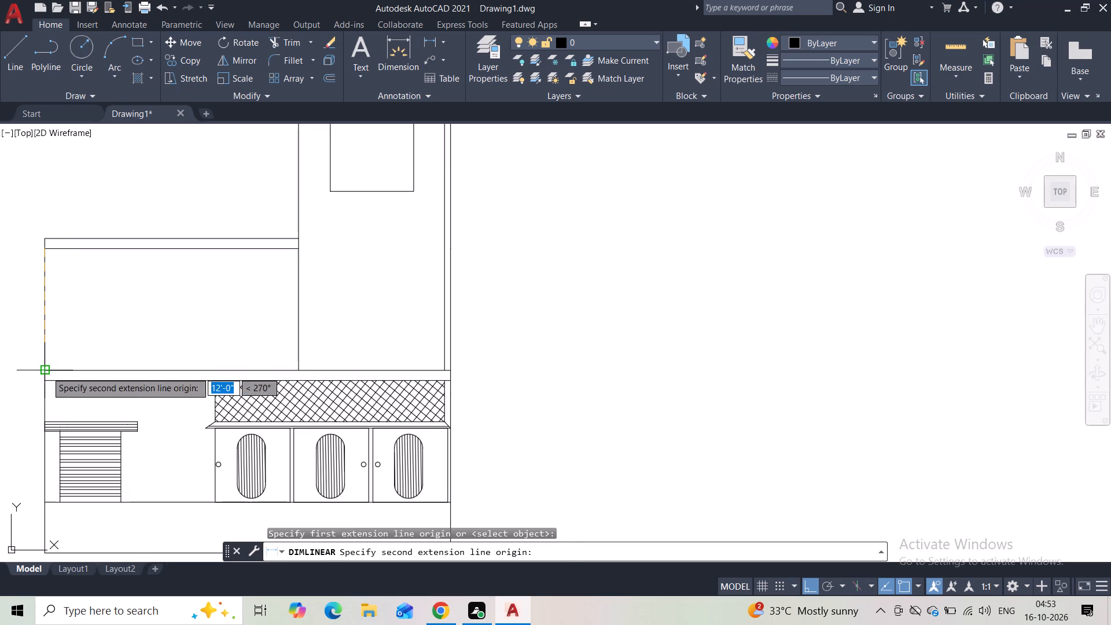
left_click(46, 372)
middle_click_drag(23, 330, 44, 339)
scroll(32, 297, "up", 3)
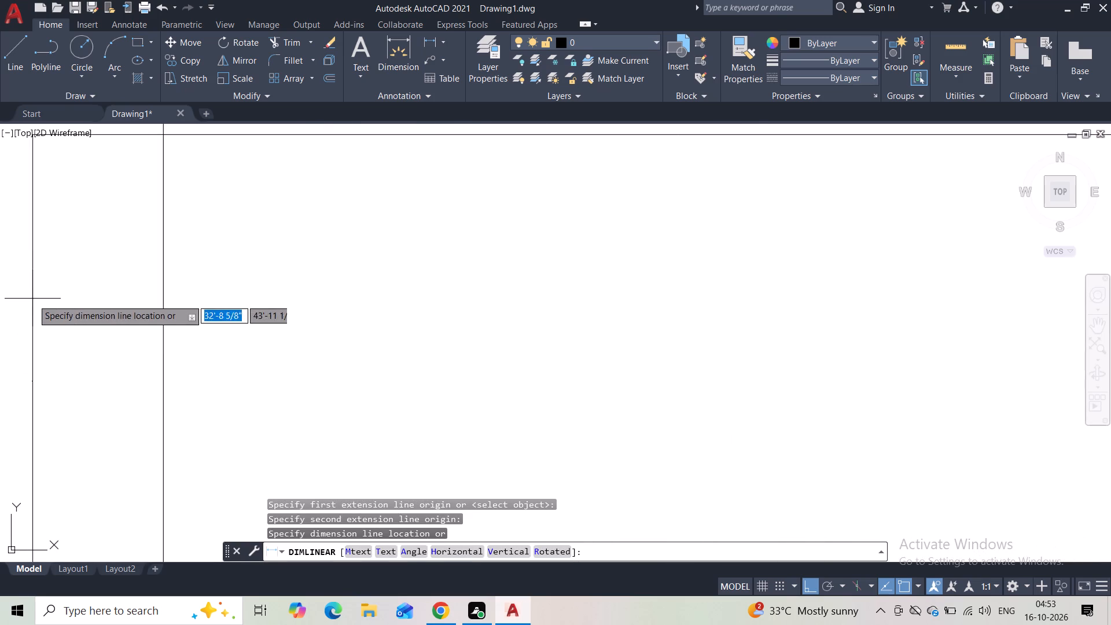
scroll(51, 354, "up", 4)
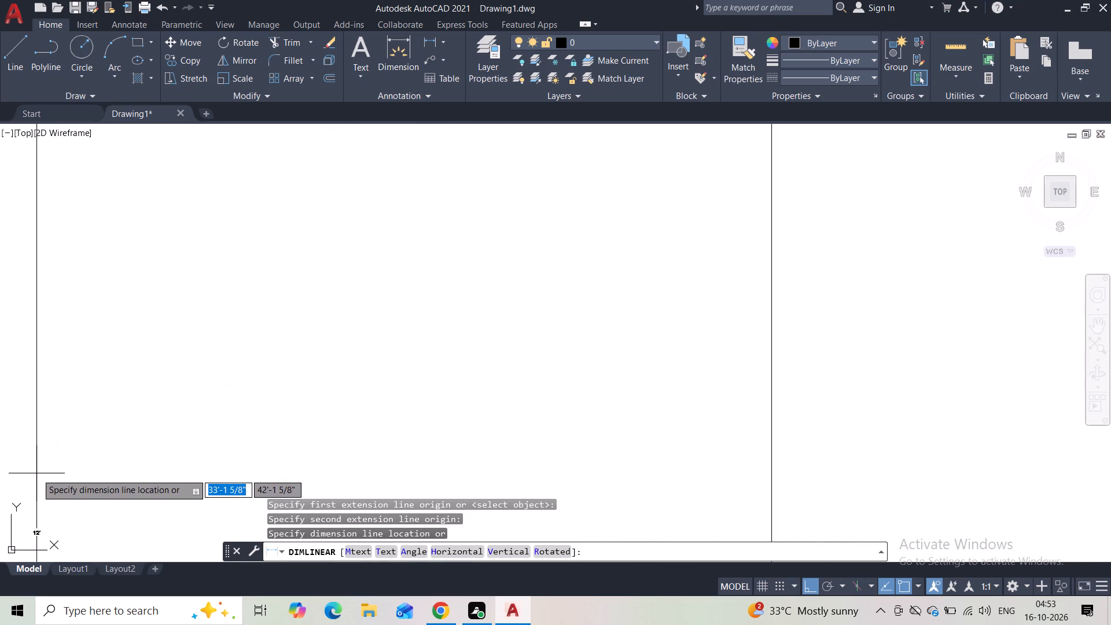
key("Escape")
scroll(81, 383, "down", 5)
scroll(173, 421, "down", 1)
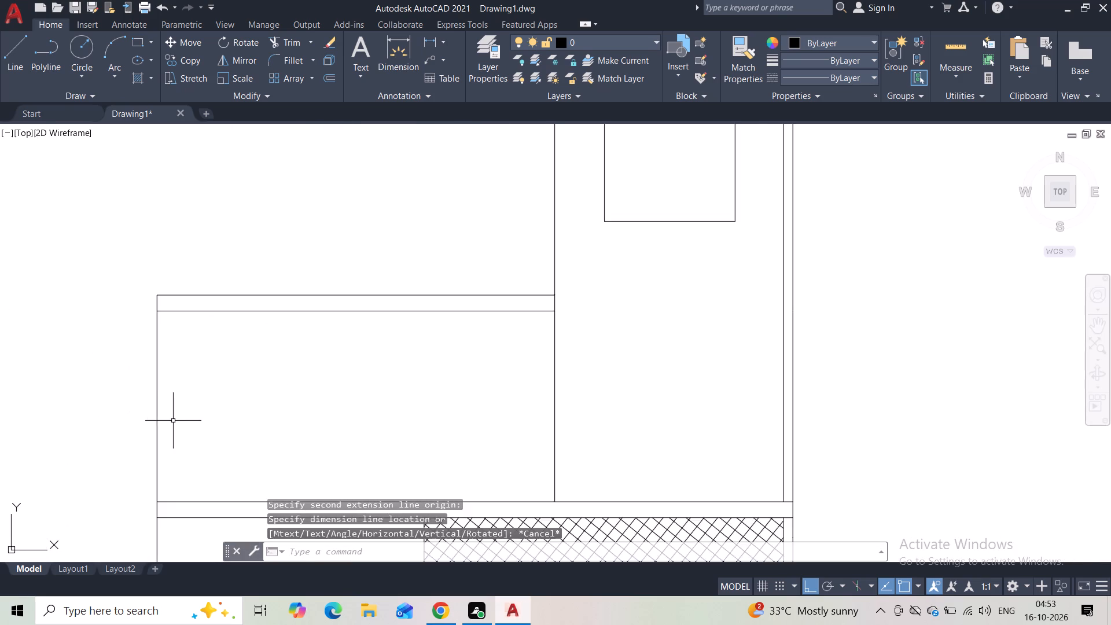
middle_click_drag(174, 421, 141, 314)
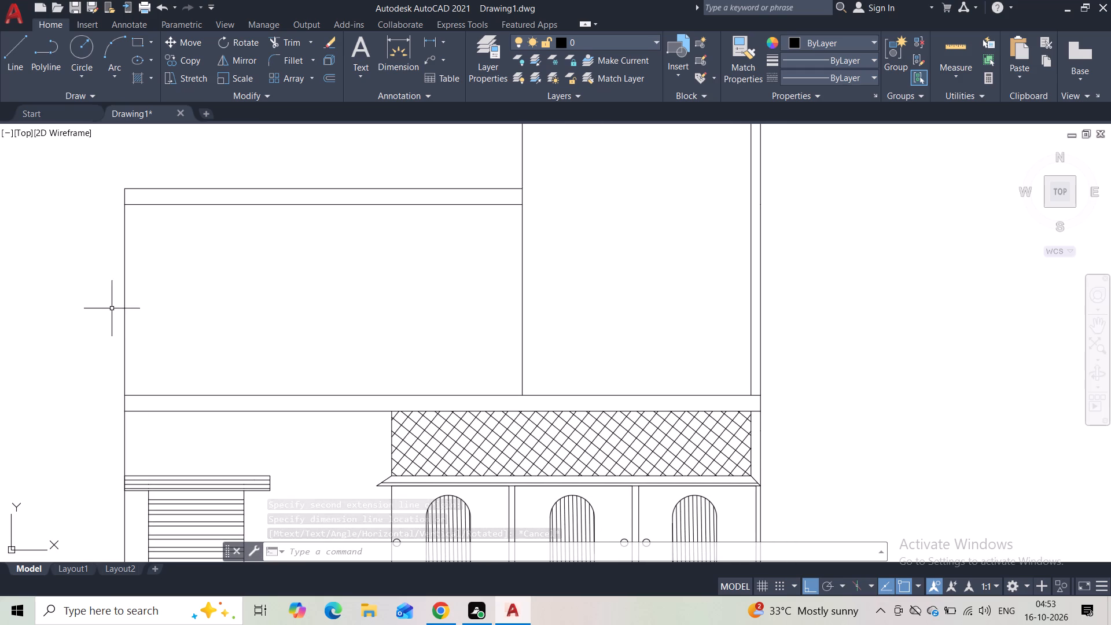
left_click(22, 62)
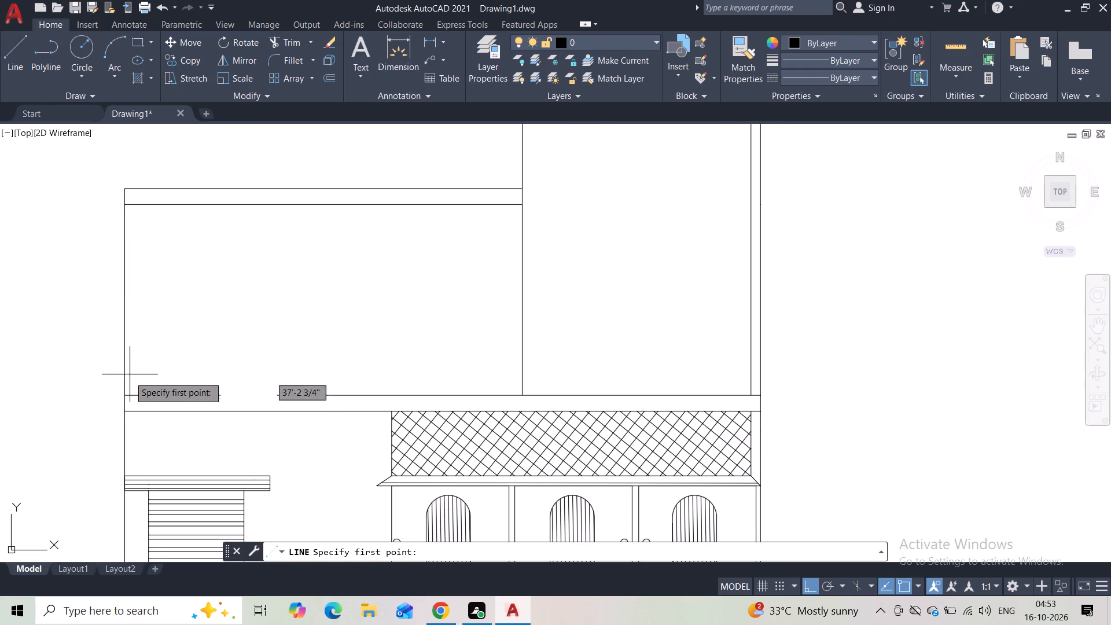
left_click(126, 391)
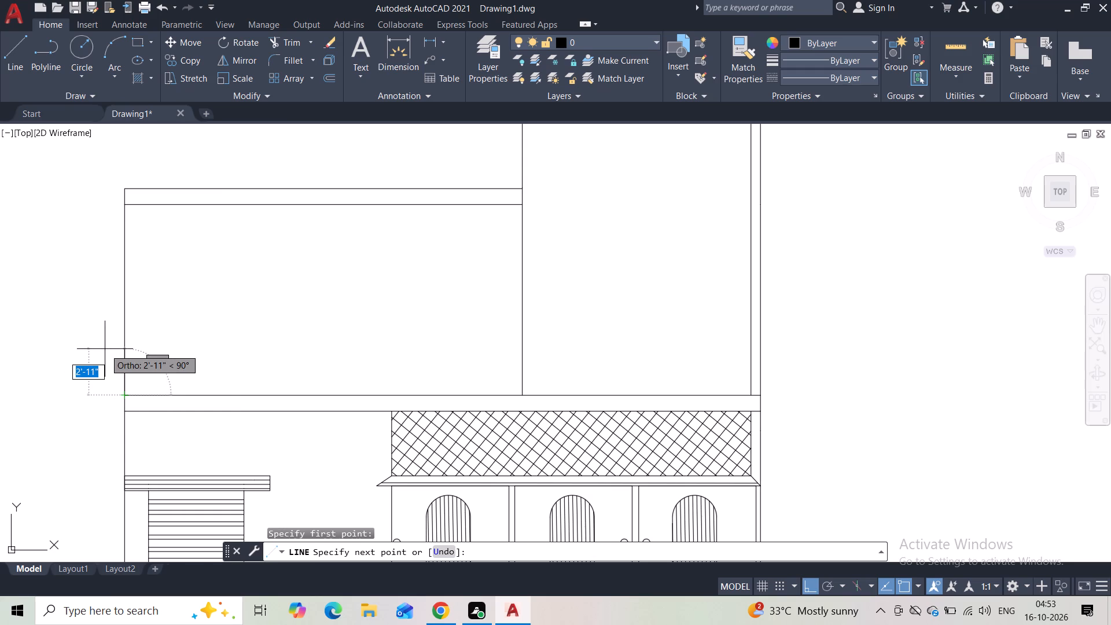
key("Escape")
Draw a stepped line from the tower's base: 3' up, a short horizontal run, a slope down, and a horizontal run to the upper storey's left edge.
key("space")
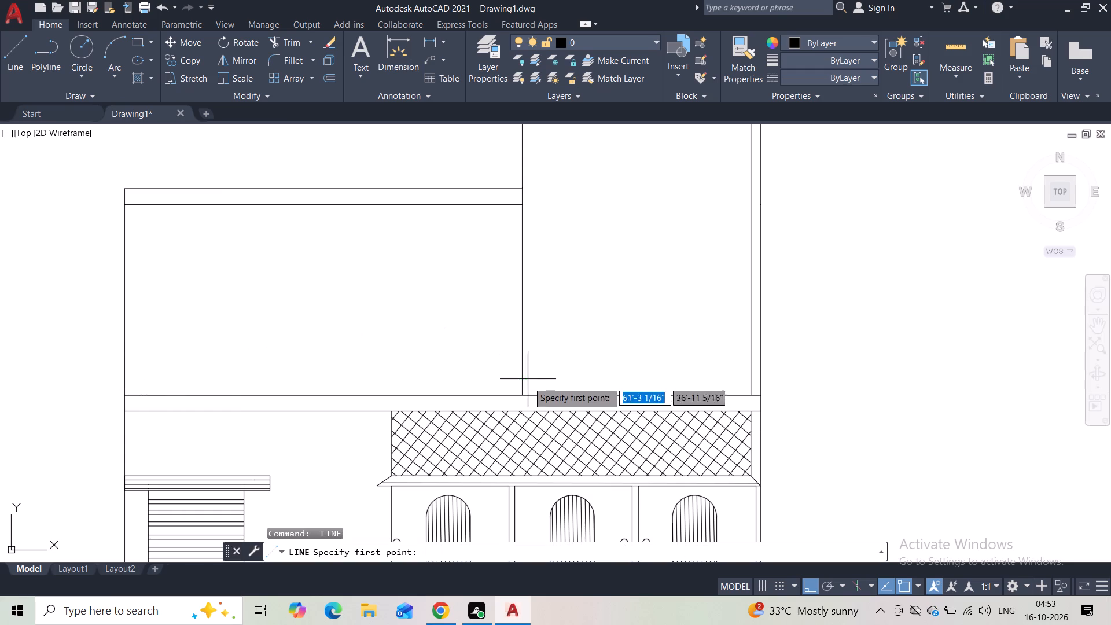
left_click(524, 394)
type("3'")
key("Return")
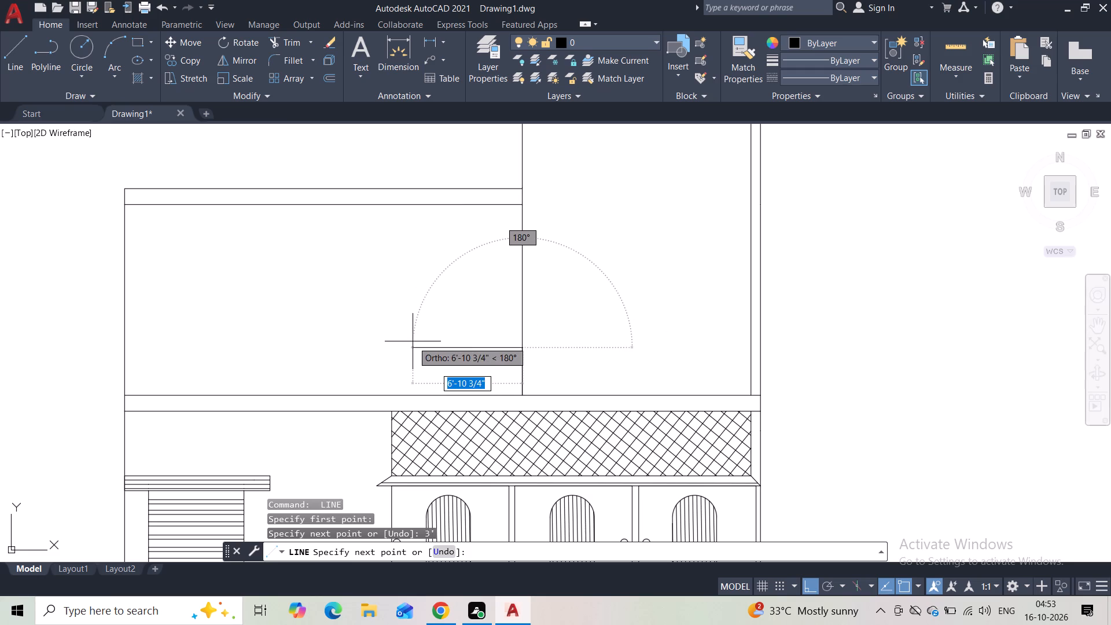
left_click(450, 350)
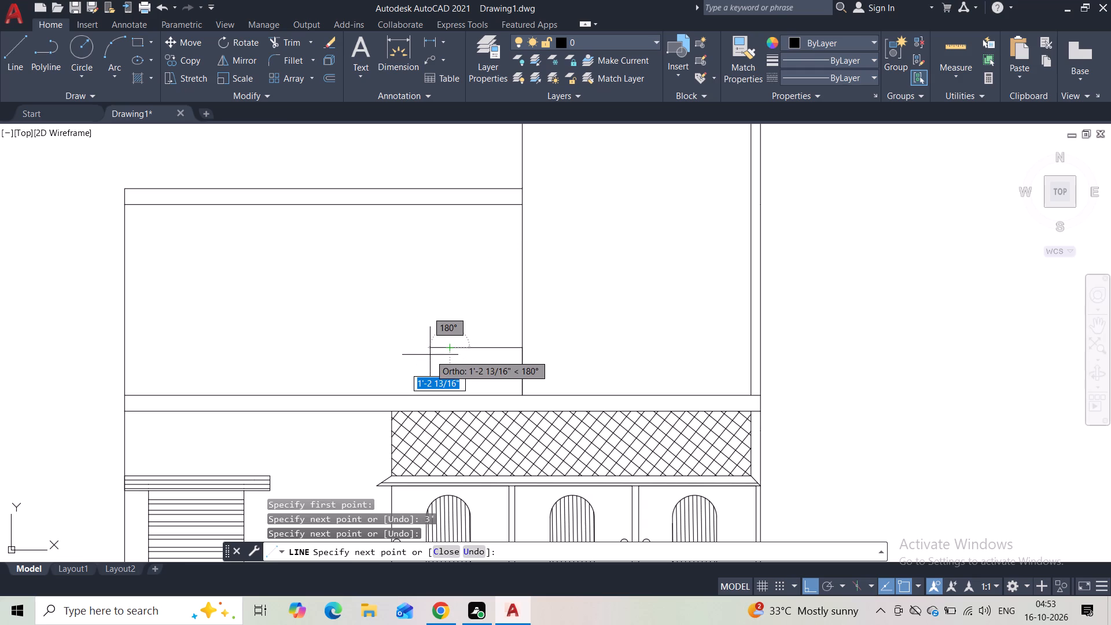
key("F8")
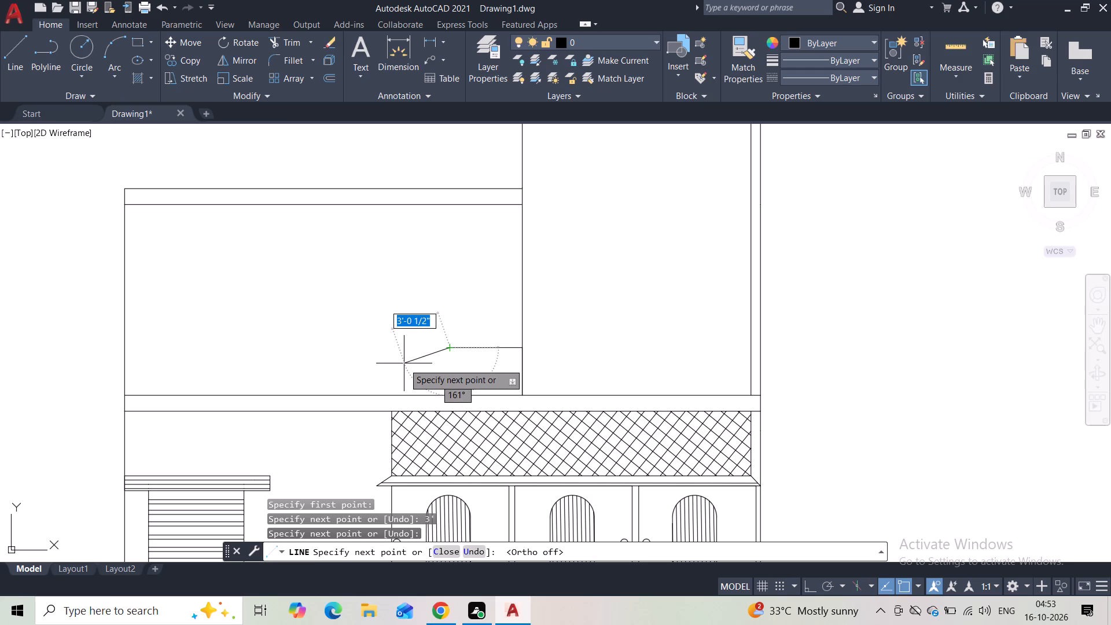
left_click(409, 361)
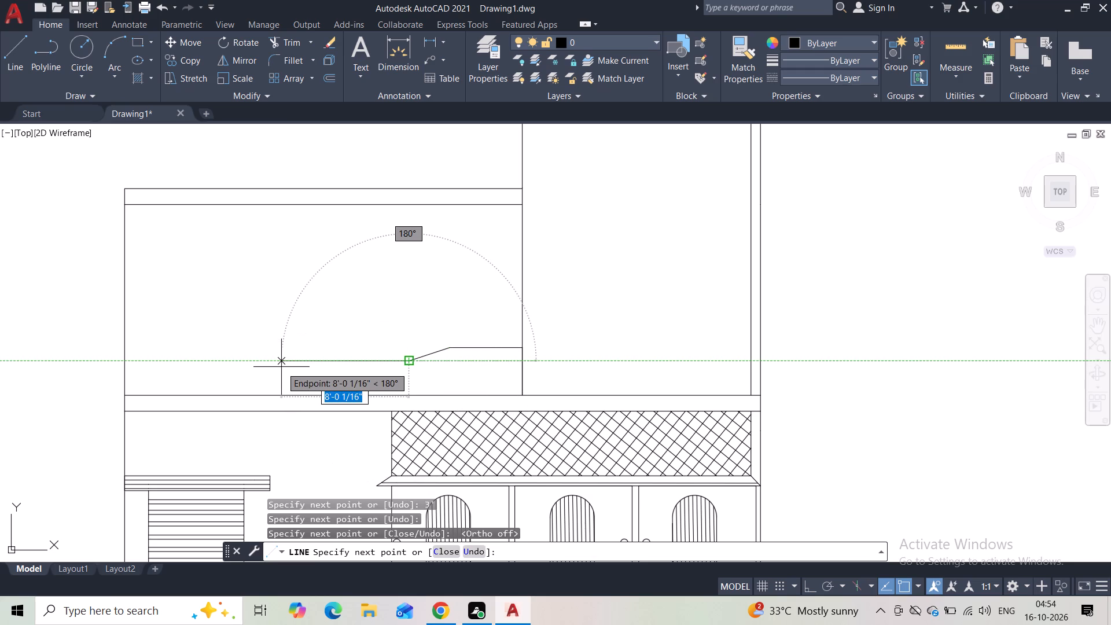
key("F8")
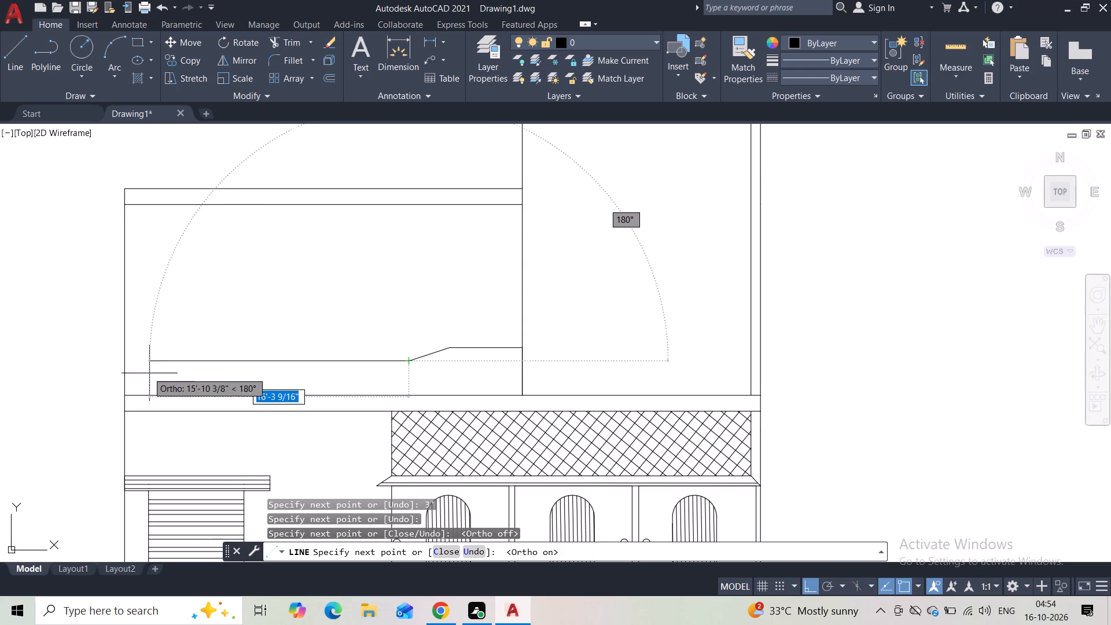
left_click(122, 363)
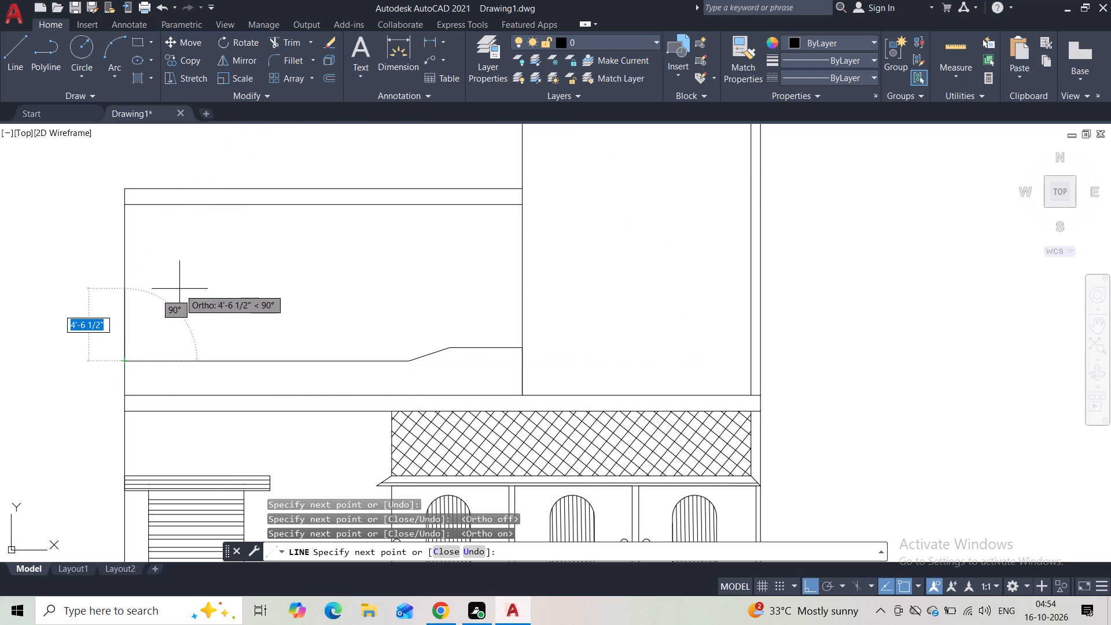
key("Escape")
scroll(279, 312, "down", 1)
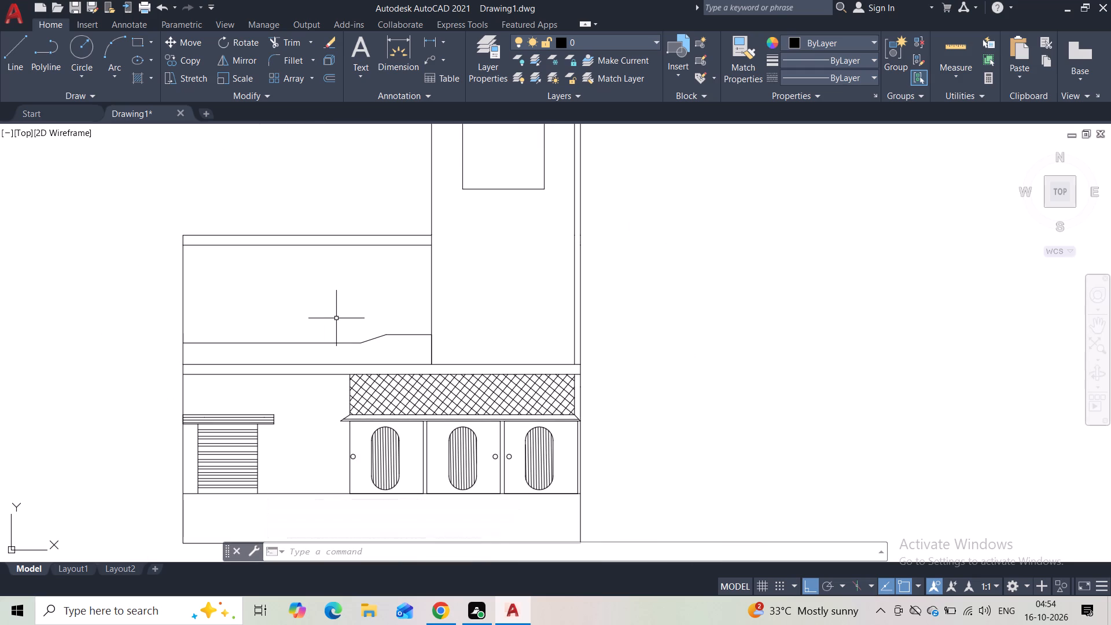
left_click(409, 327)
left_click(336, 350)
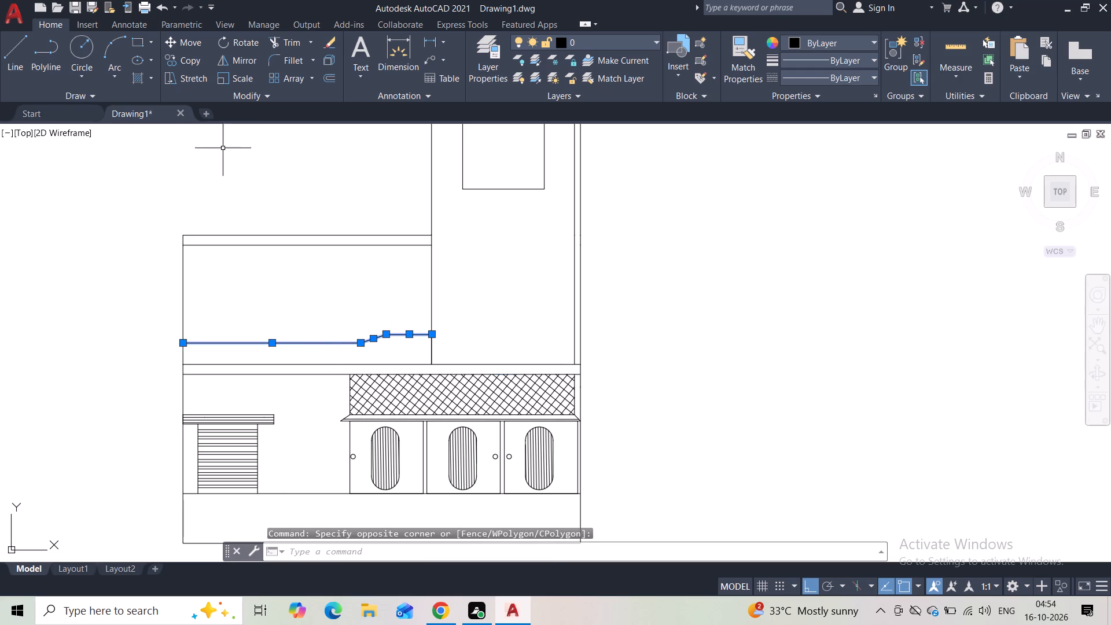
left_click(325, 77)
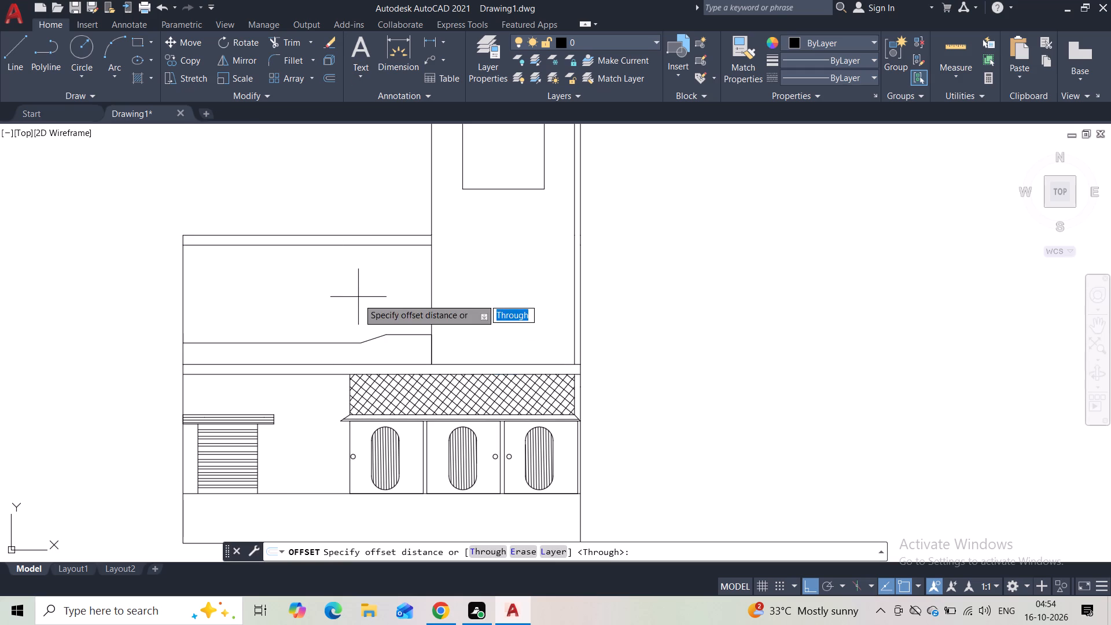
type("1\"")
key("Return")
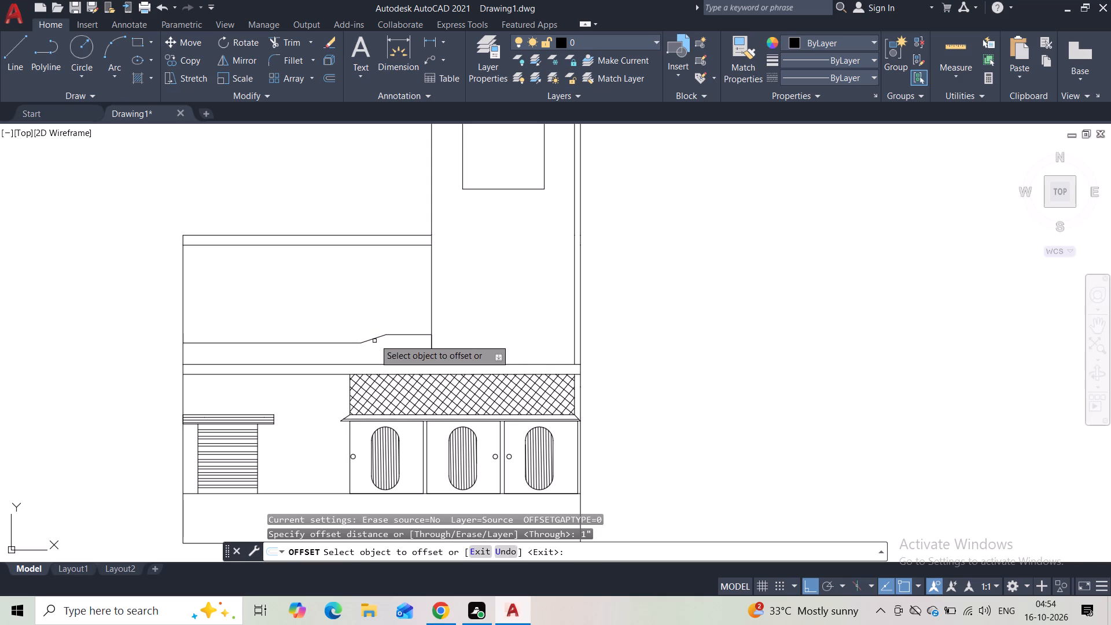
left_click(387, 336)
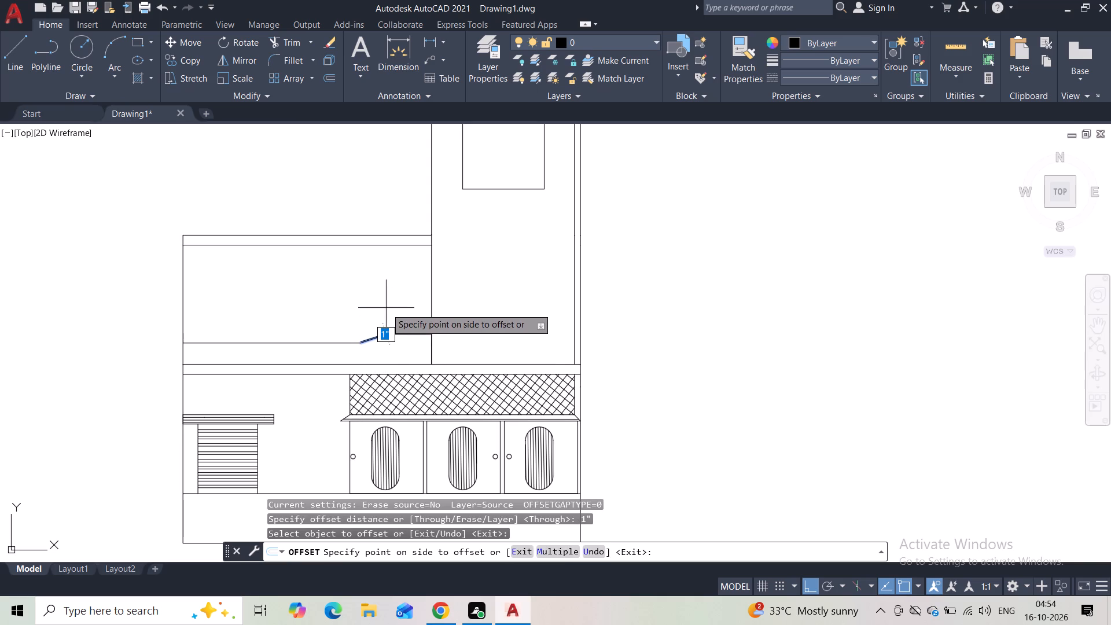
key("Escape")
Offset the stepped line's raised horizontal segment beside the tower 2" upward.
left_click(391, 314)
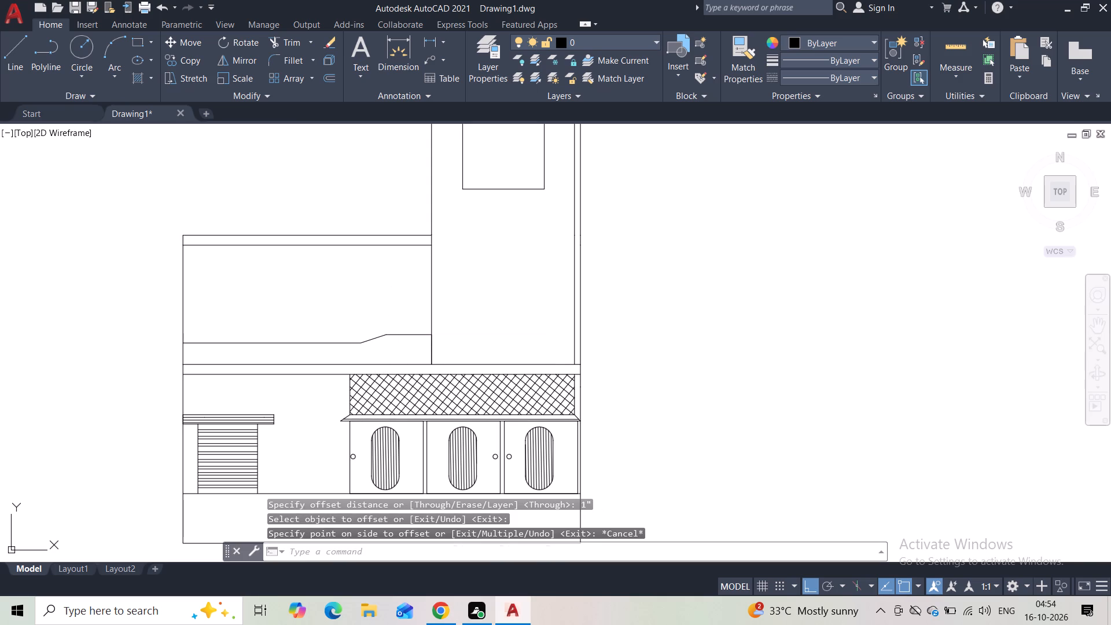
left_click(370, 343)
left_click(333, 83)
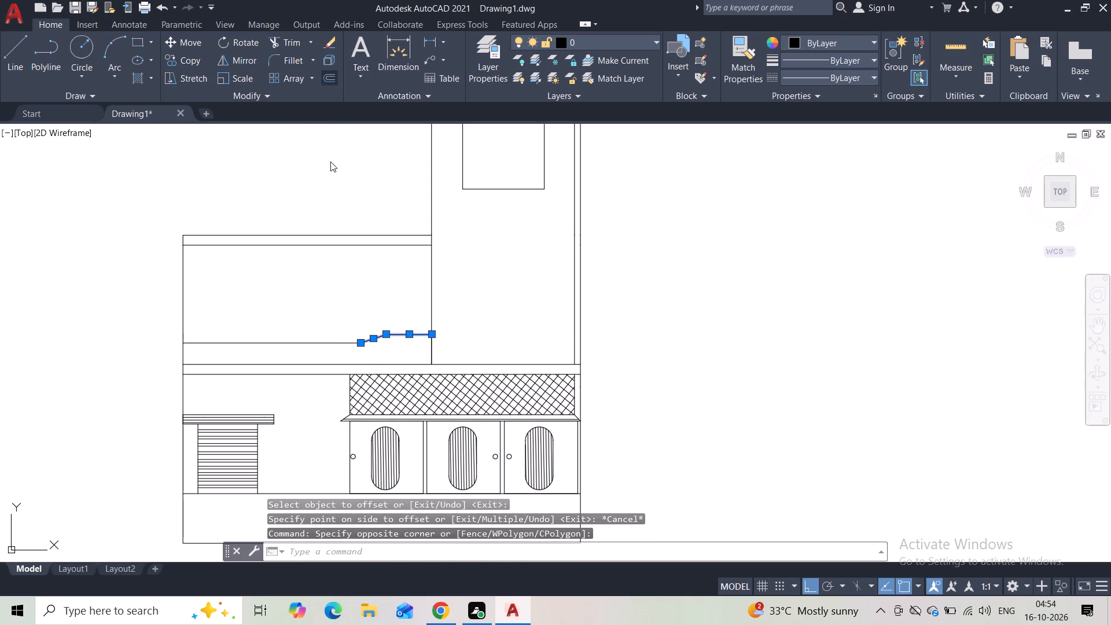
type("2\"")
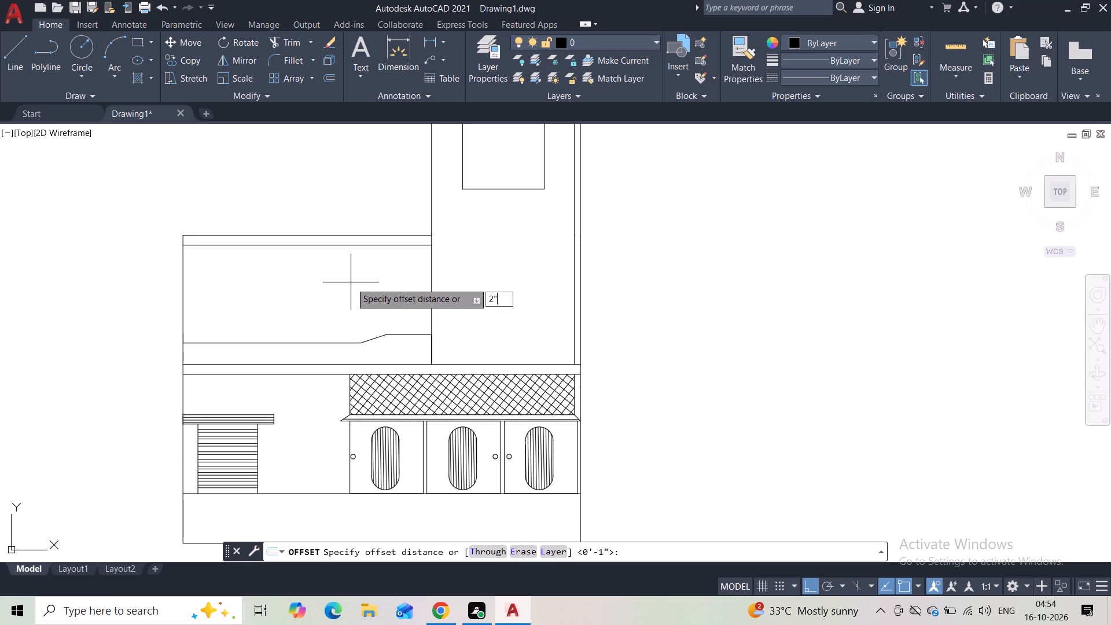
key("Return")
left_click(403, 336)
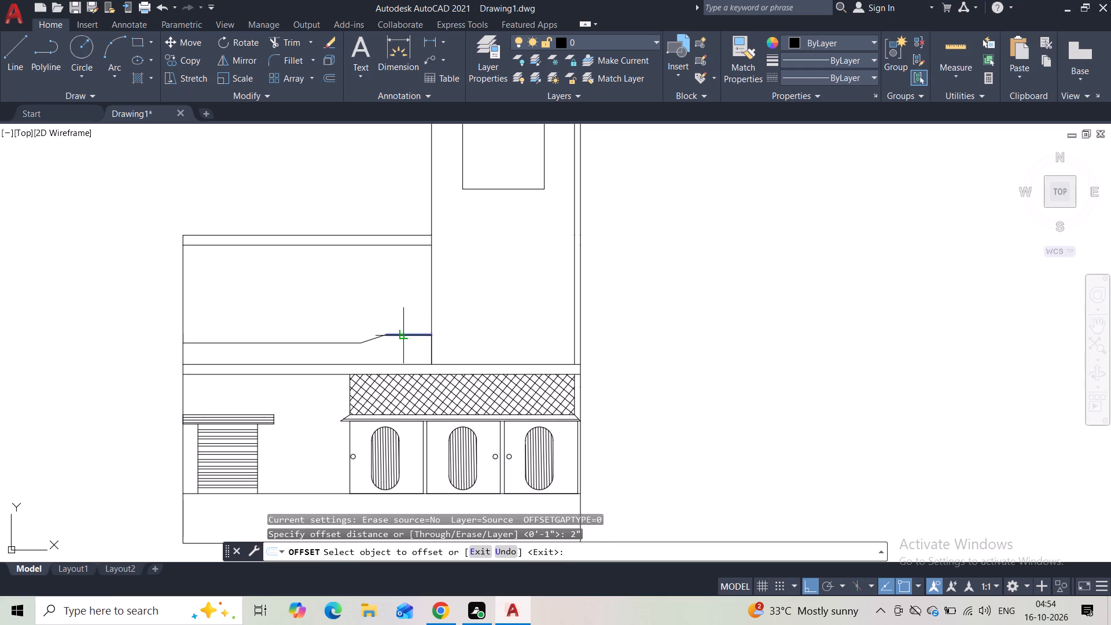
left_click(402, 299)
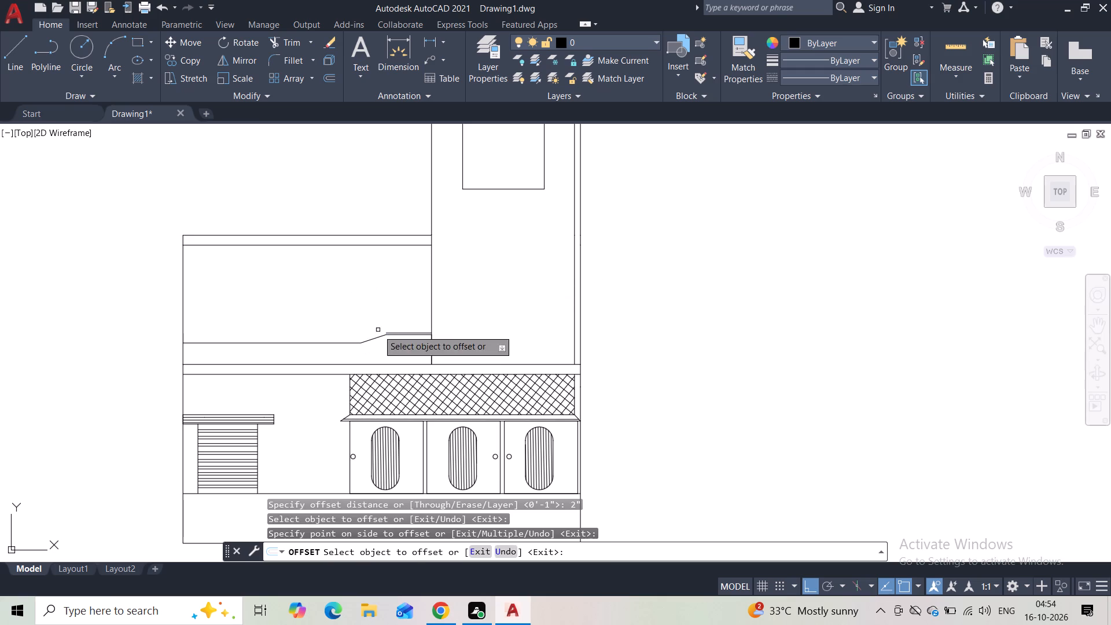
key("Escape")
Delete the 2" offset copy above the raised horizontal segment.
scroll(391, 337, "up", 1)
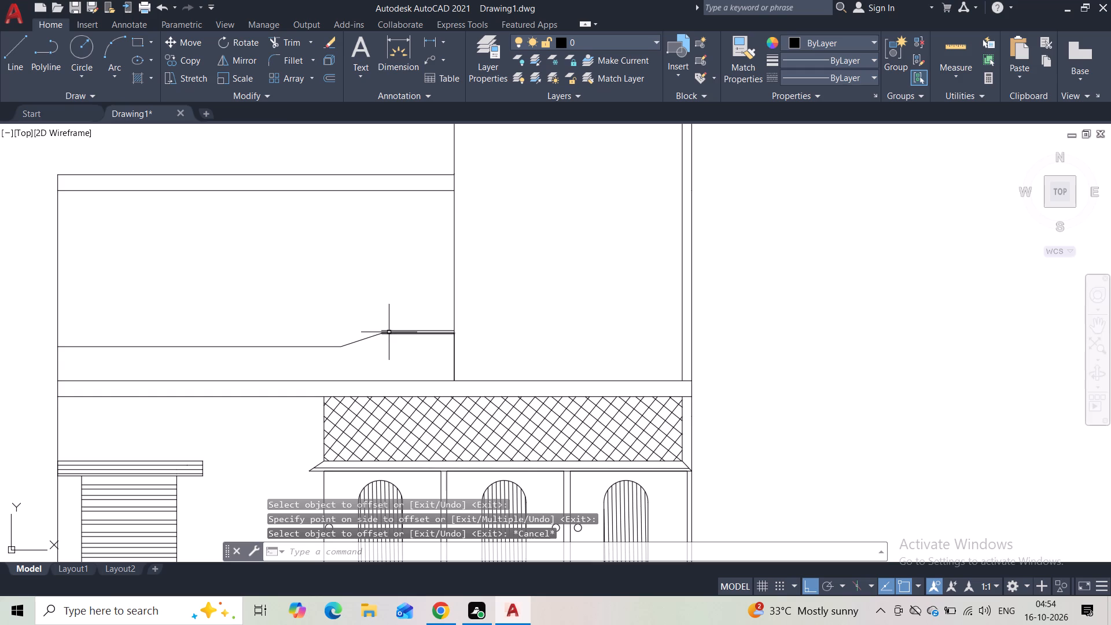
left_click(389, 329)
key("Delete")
Offset the stepped profile's raised horizontal, sloped and lower horizontal segments 3" upward.
left_click(389, 329)
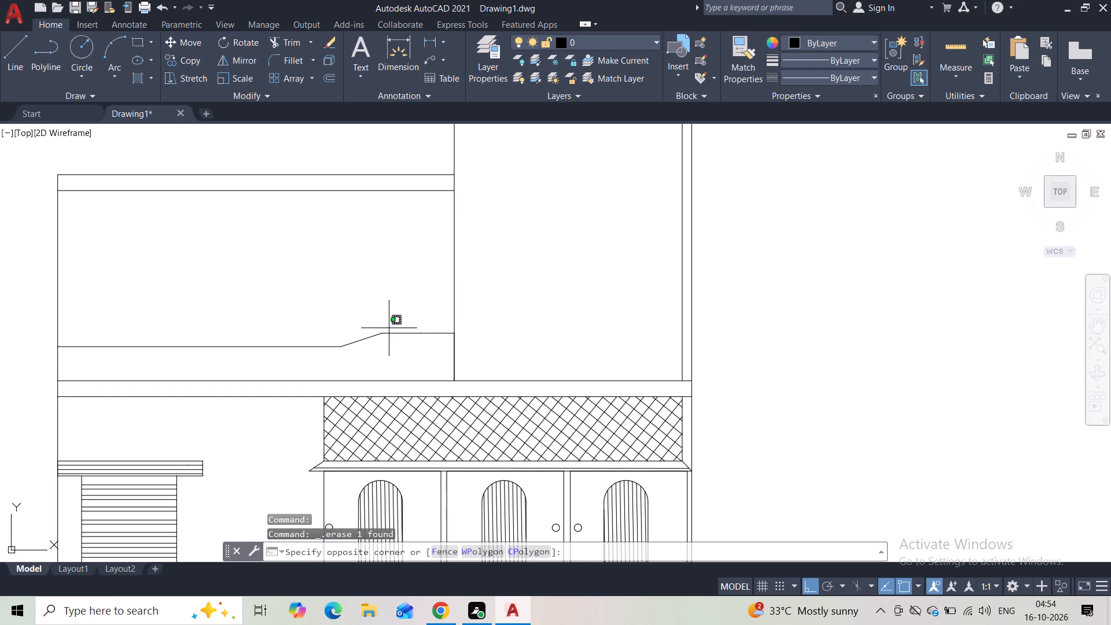
left_click(381, 350)
left_click(327, 78)
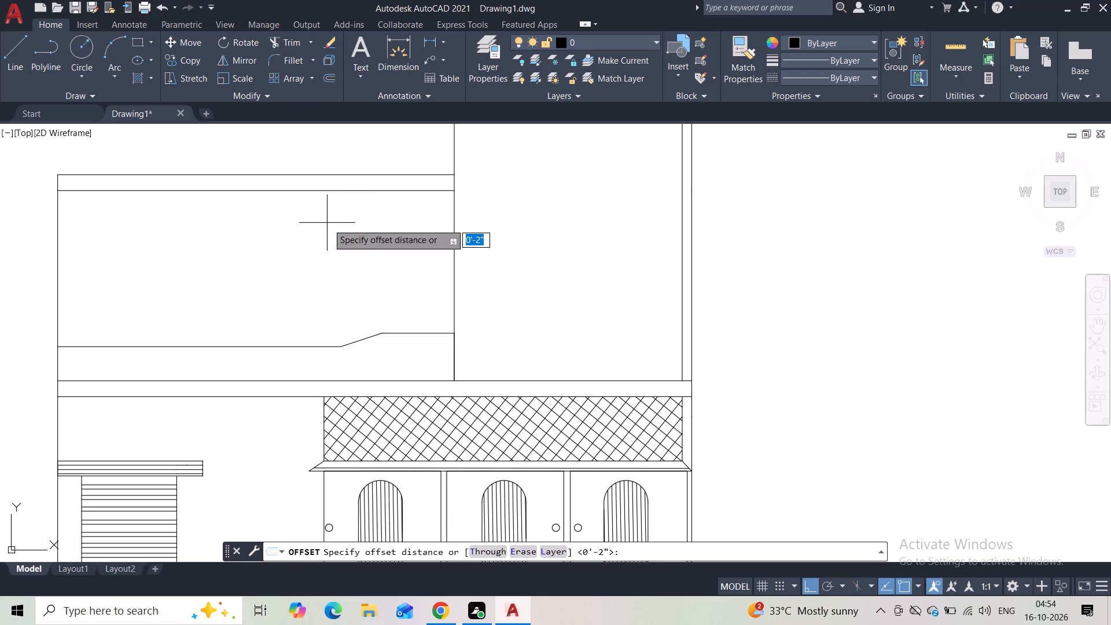
type("3\"")
key("Return")
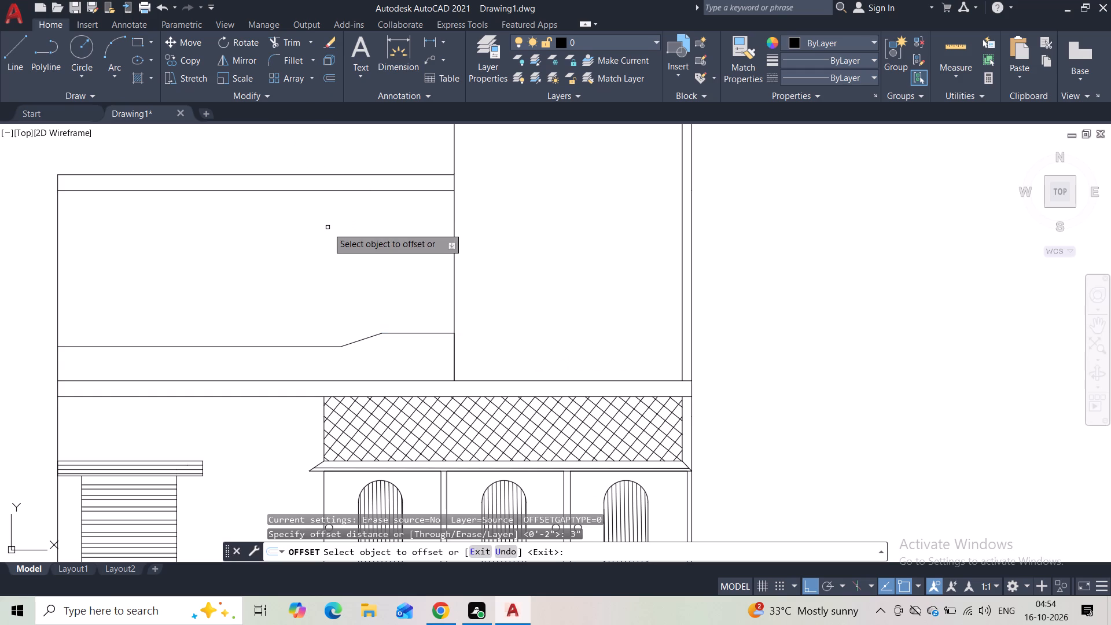
left_click(389, 333)
left_click(385, 305)
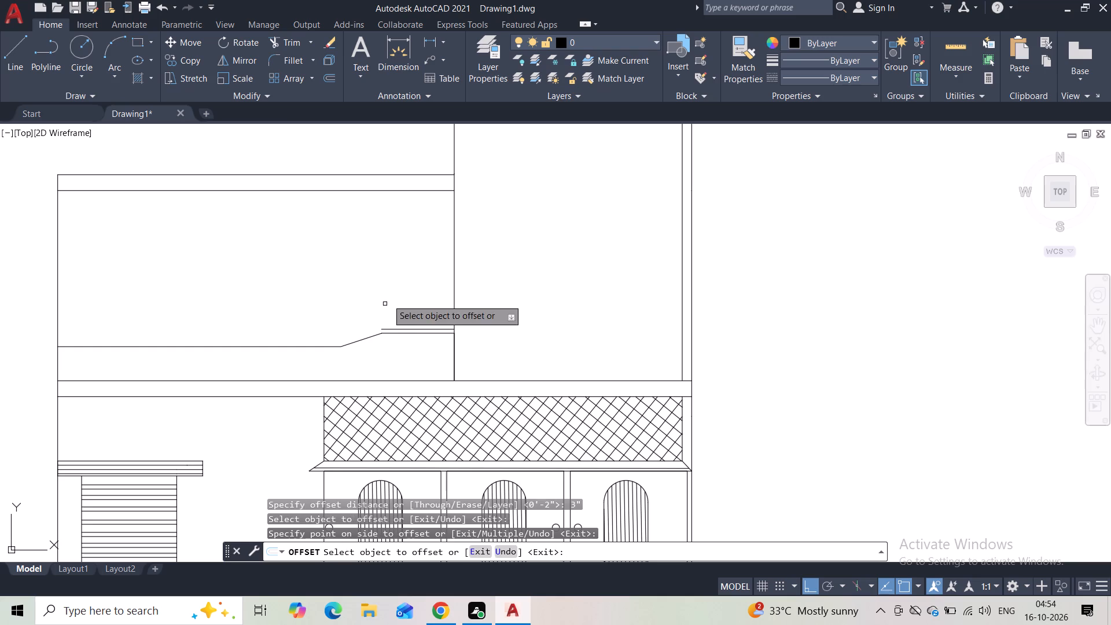
left_click(373, 337)
left_click(340, 306)
left_click(324, 344)
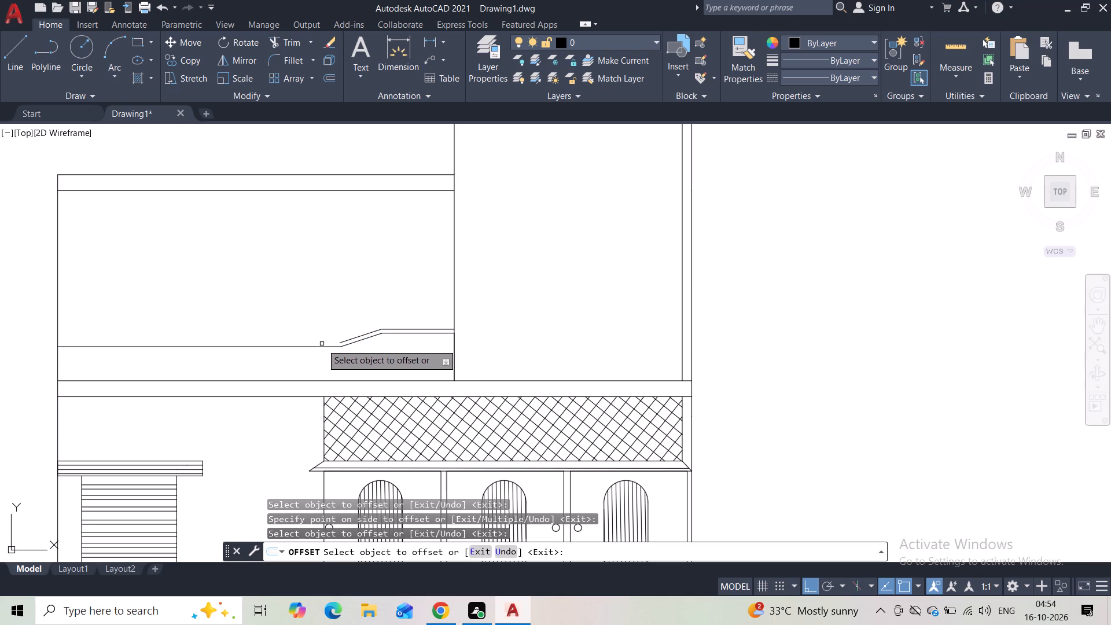
left_click(321, 348)
left_click(313, 304)
key("Escape")
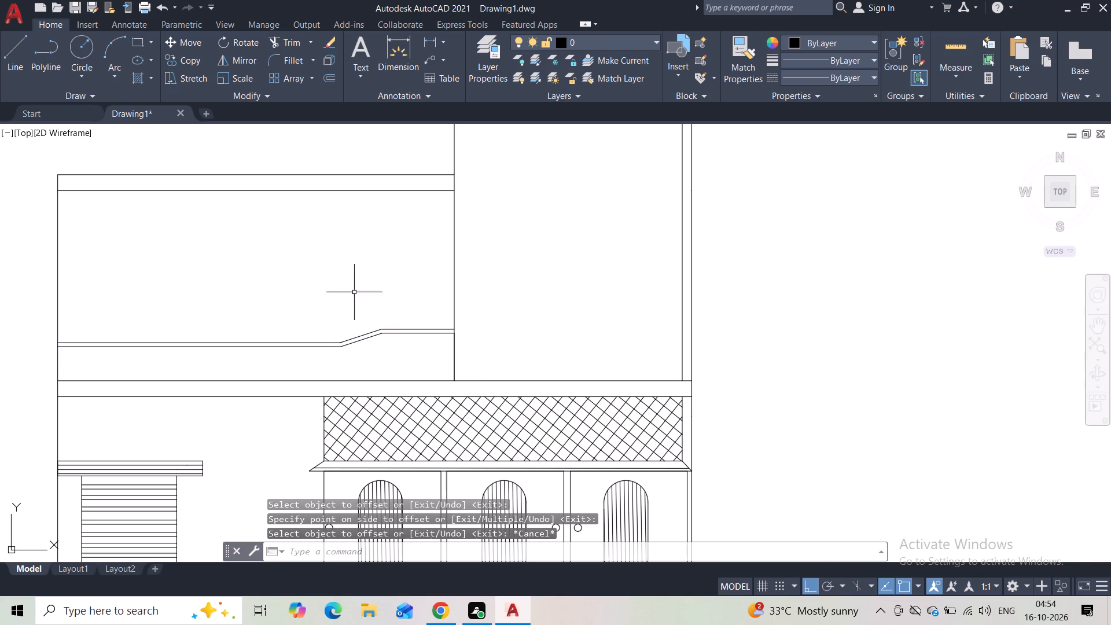
Move the sloped offset copy by its lower end to the adjacent end of the lower horizontal offset line.
scroll(413, 346, "up", 2)
scroll(343, 315, "up", 1)
scroll(211, 356, "up", 1)
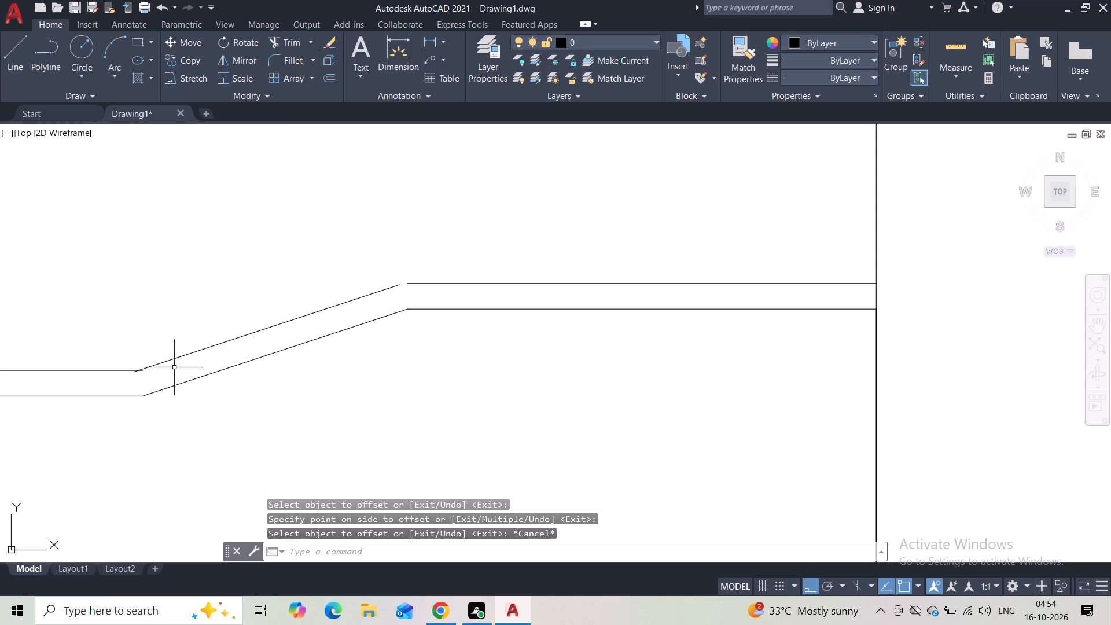
scroll(153, 373, "up", 3)
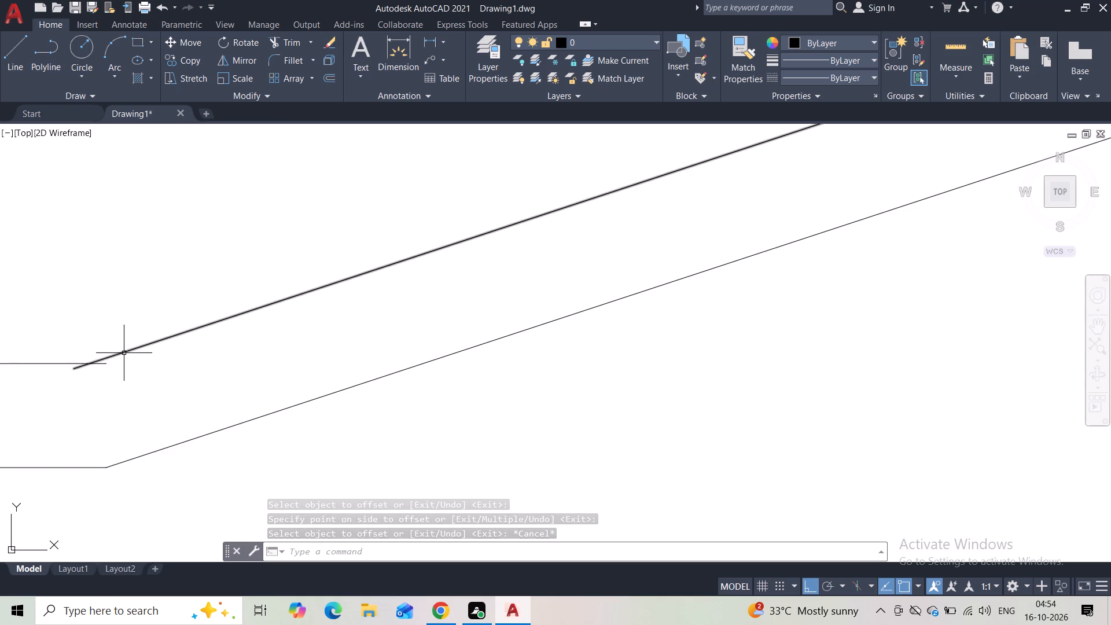
left_click(123, 353)
left_click(192, 41)
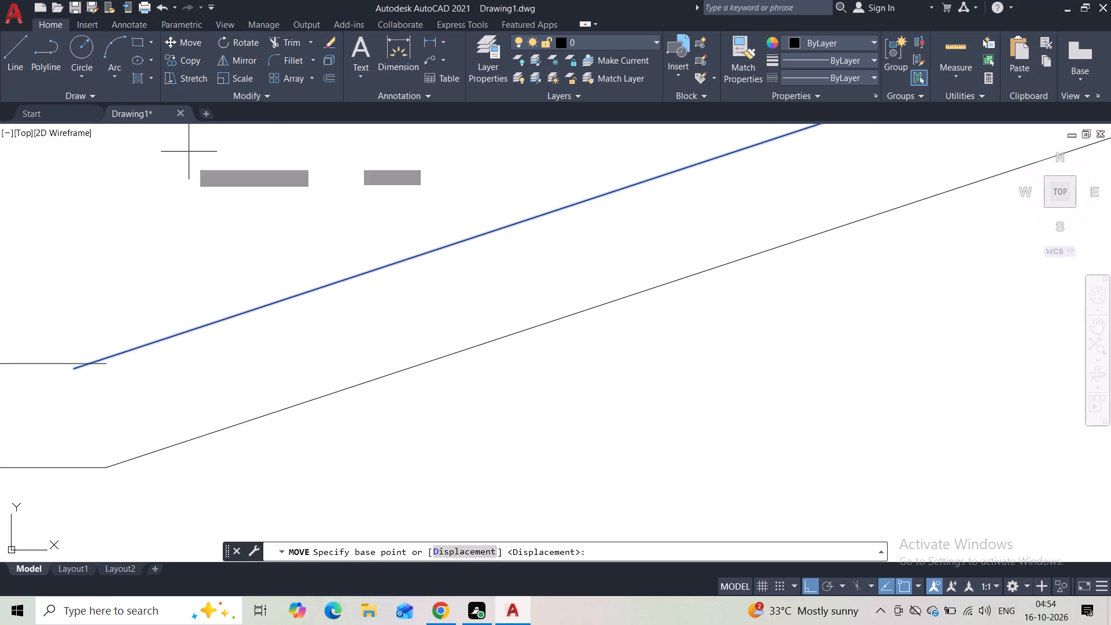
left_click(70, 367)
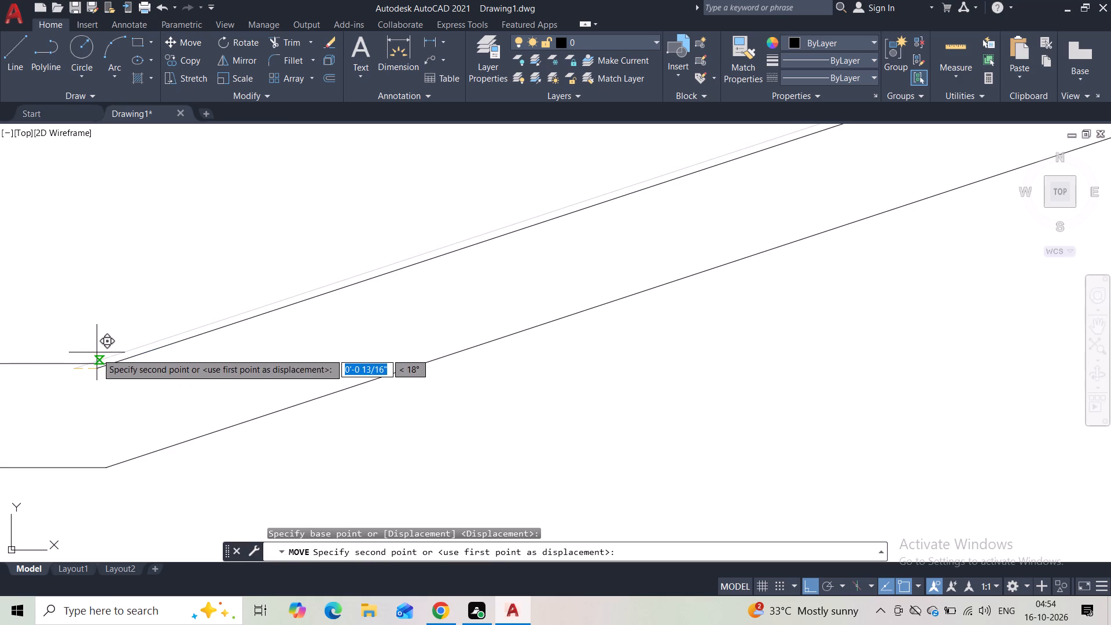
left_click(101, 359)
Draw a horizontal line about 20'-5 3/8" long from the lower sloped line's top corner to the upper storey's left edge.
scroll(127, 305, "down", 2)
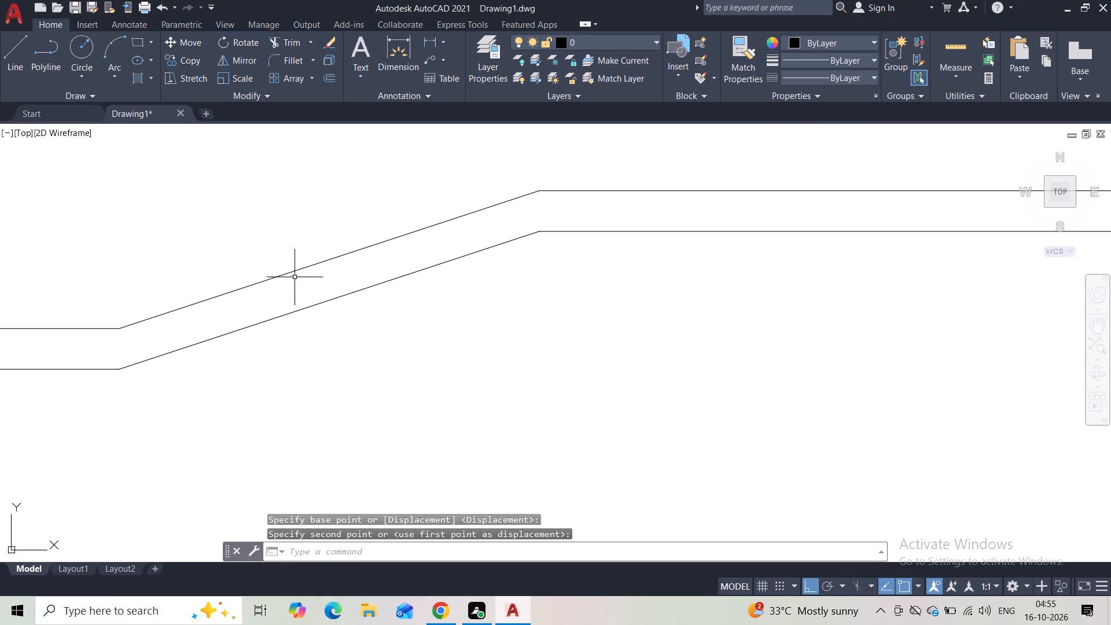
scroll(316, 208, "down", 3)
middle_click_drag(304, 270, 462, 282)
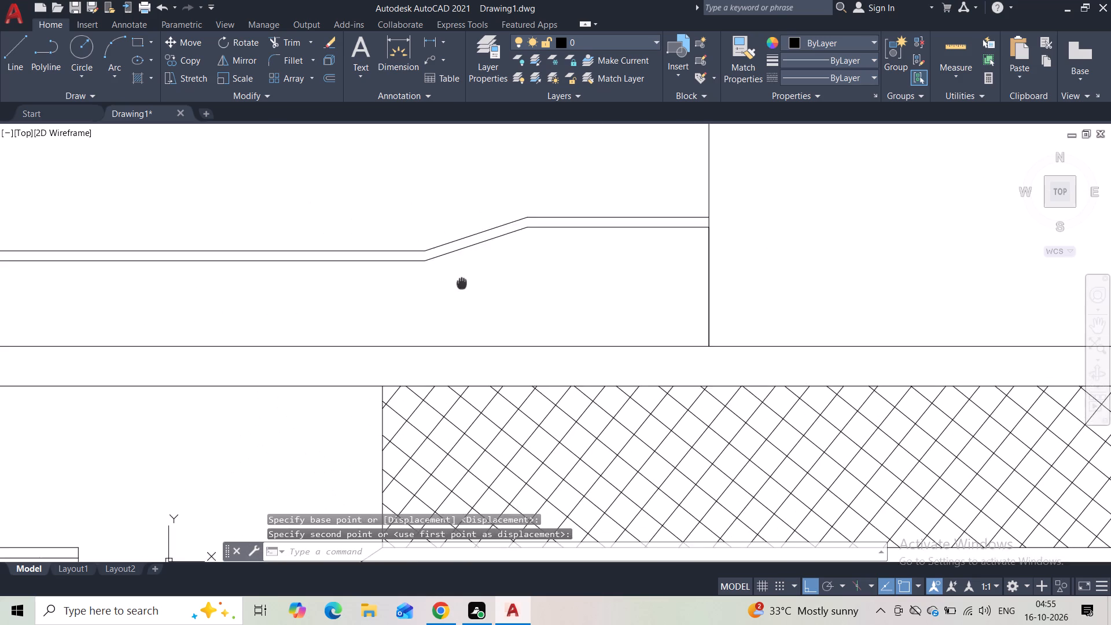
middle_click_drag(462, 282, 495, 310)
scroll(495, 310, "down", 1)
key("Escape")
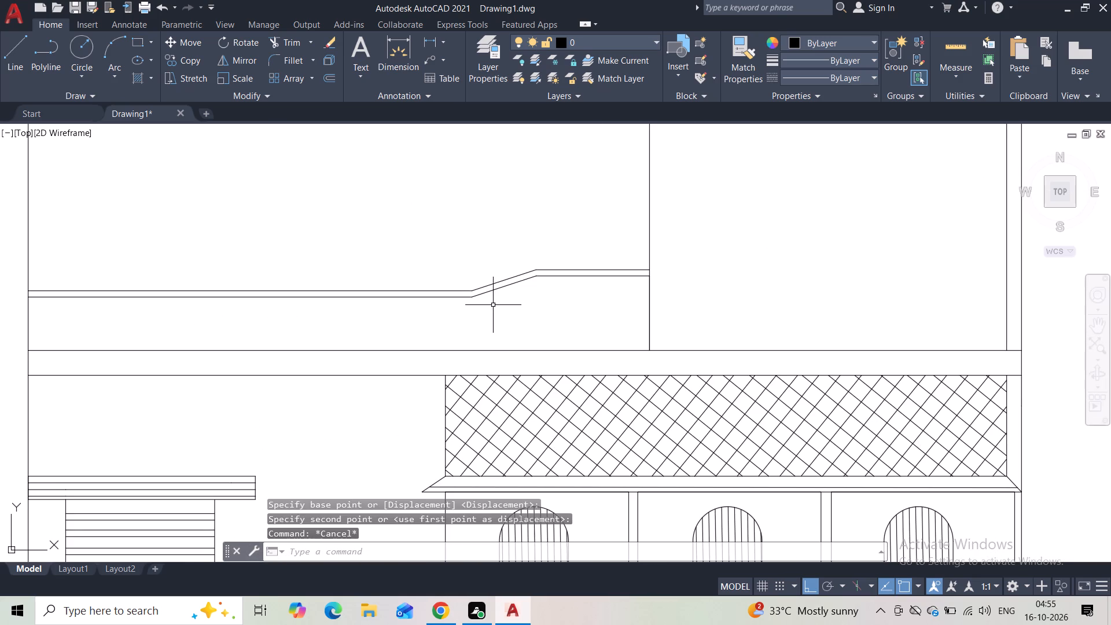
scroll(492, 304, "down", 2)
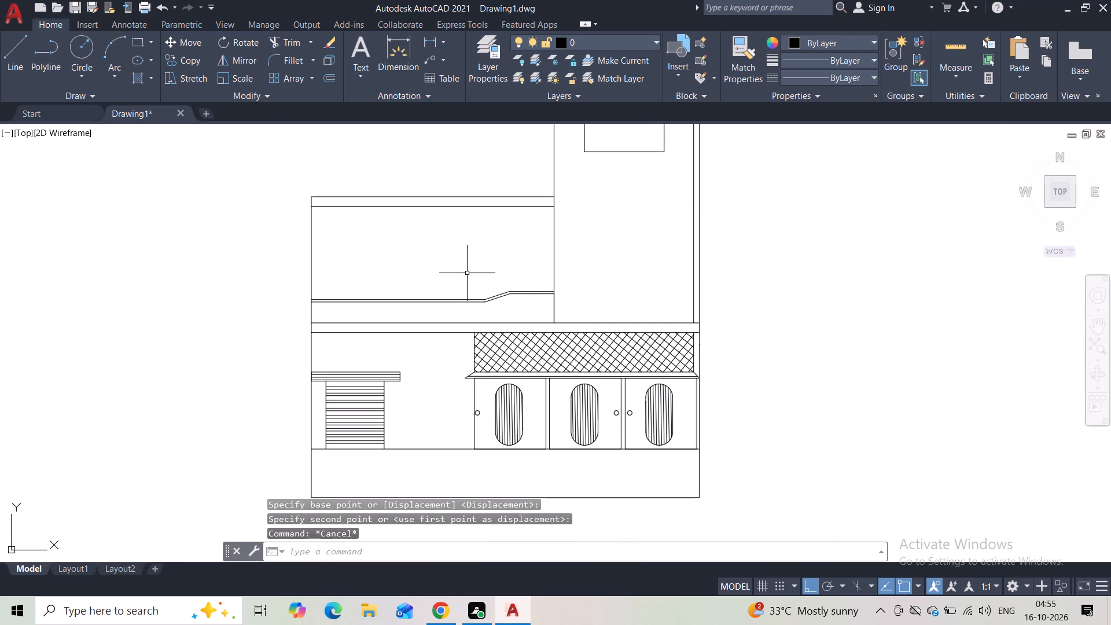
left_click(23, 54)
scroll(503, 241, "up", 2)
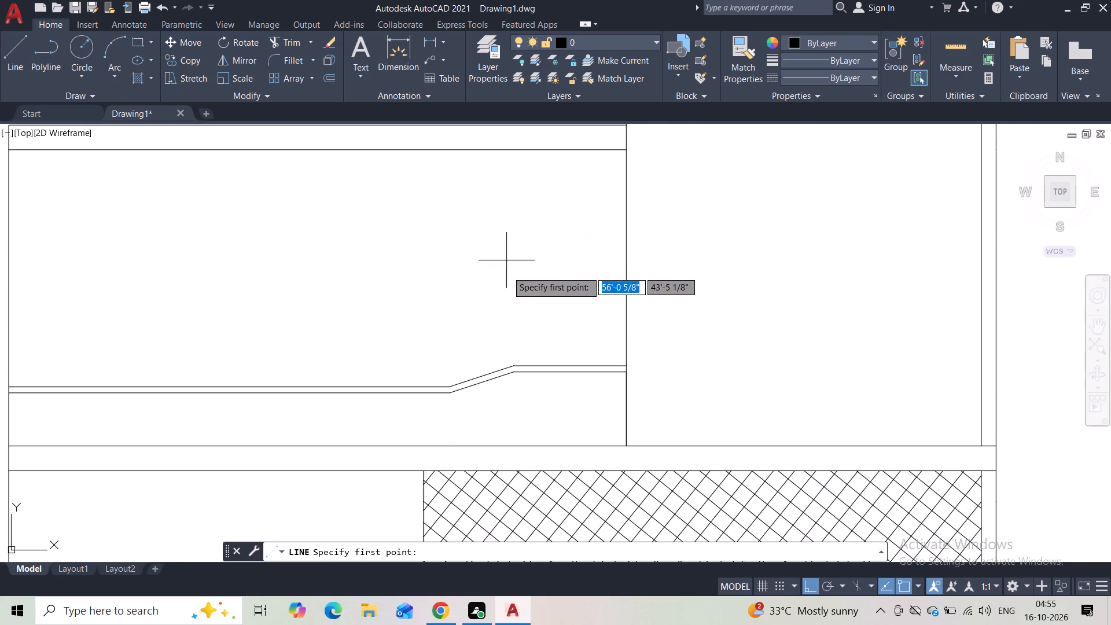
middle_click_drag(485, 334, 492, 281)
scroll(518, 318, "up", 3)
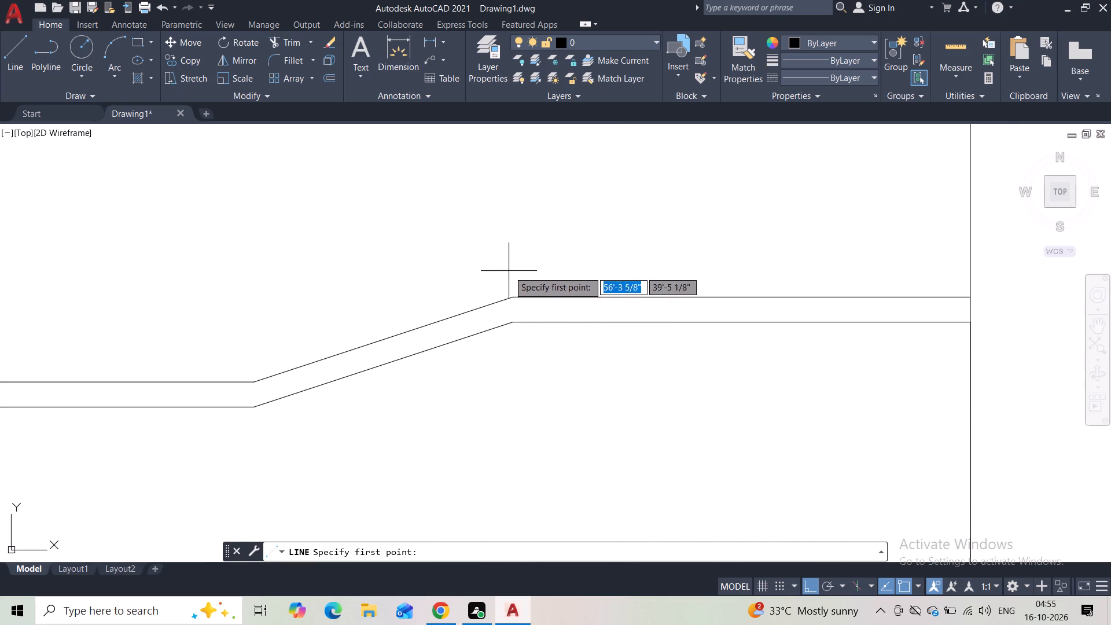
left_click(515, 320)
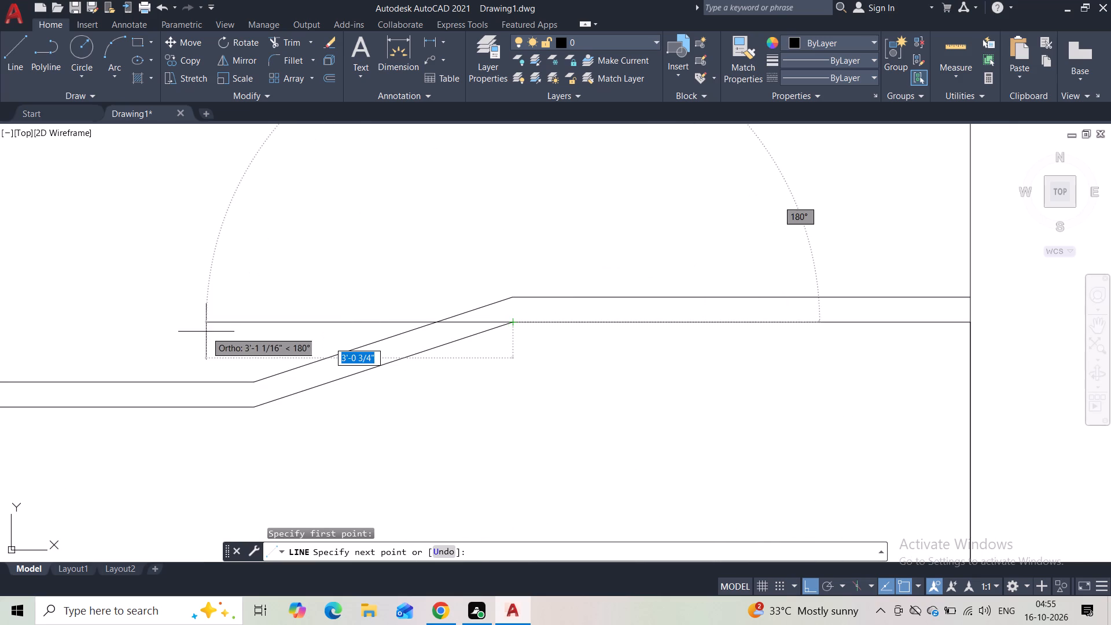
middle_click_drag(146, 341, 433, 253)
scroll(389, 262, "down", 3)
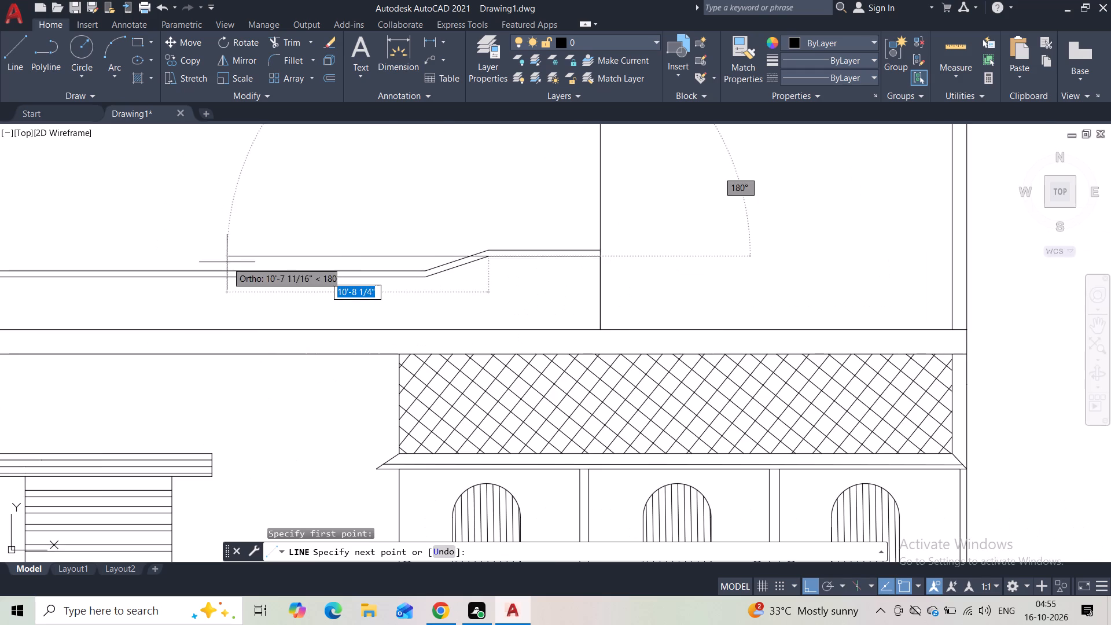
scroll(227, 253, "down", 1)
middle_click_drag(227, 253, 399, 252)
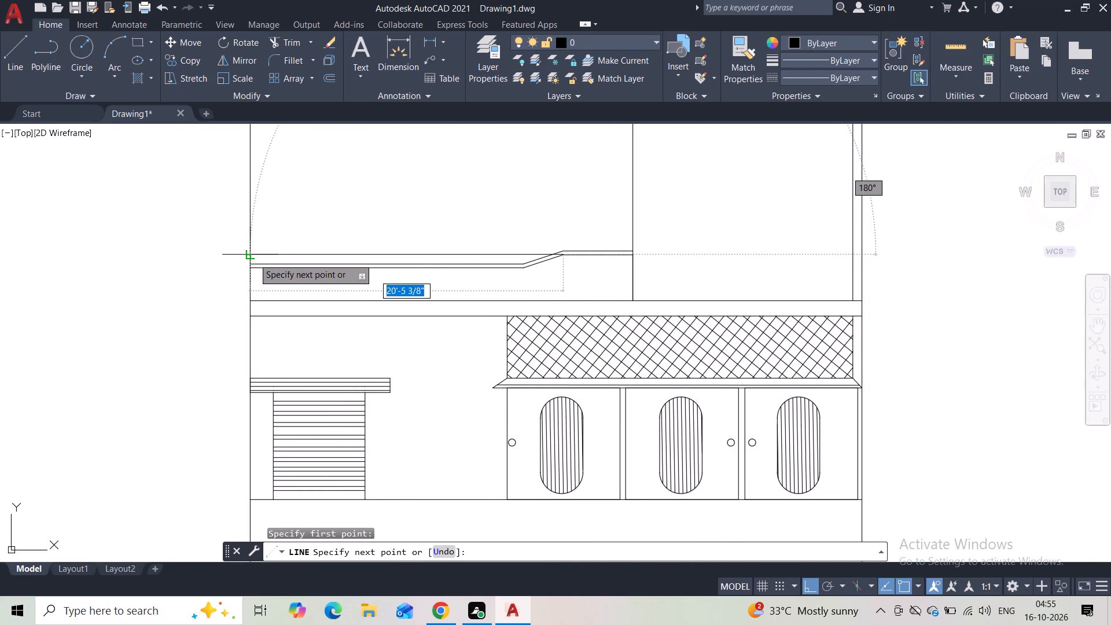
left_click(253, 257)
key("Escape")
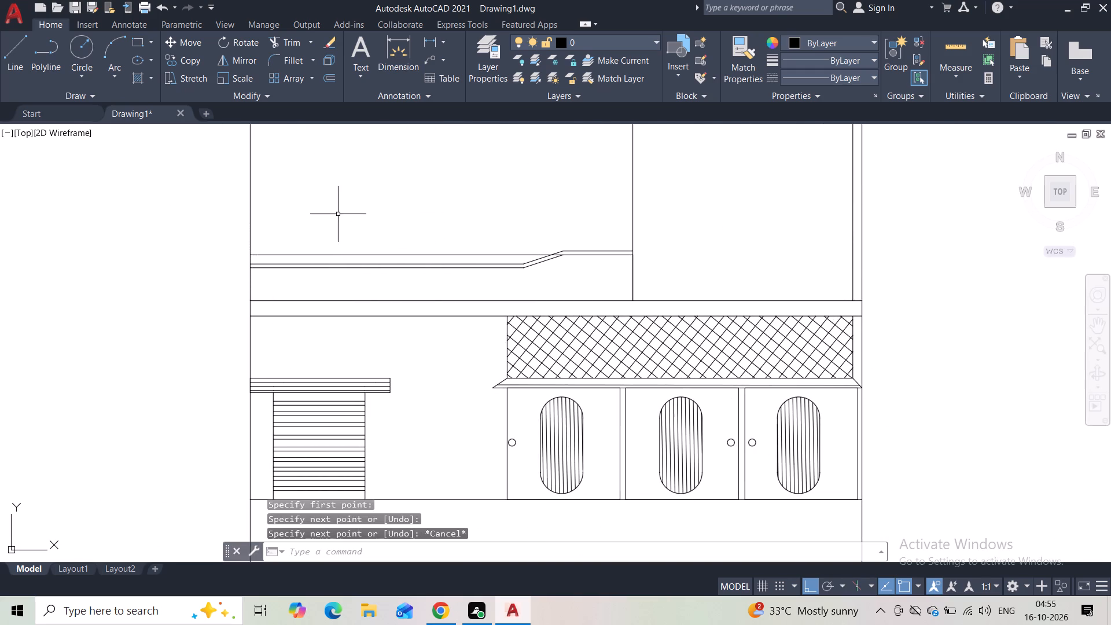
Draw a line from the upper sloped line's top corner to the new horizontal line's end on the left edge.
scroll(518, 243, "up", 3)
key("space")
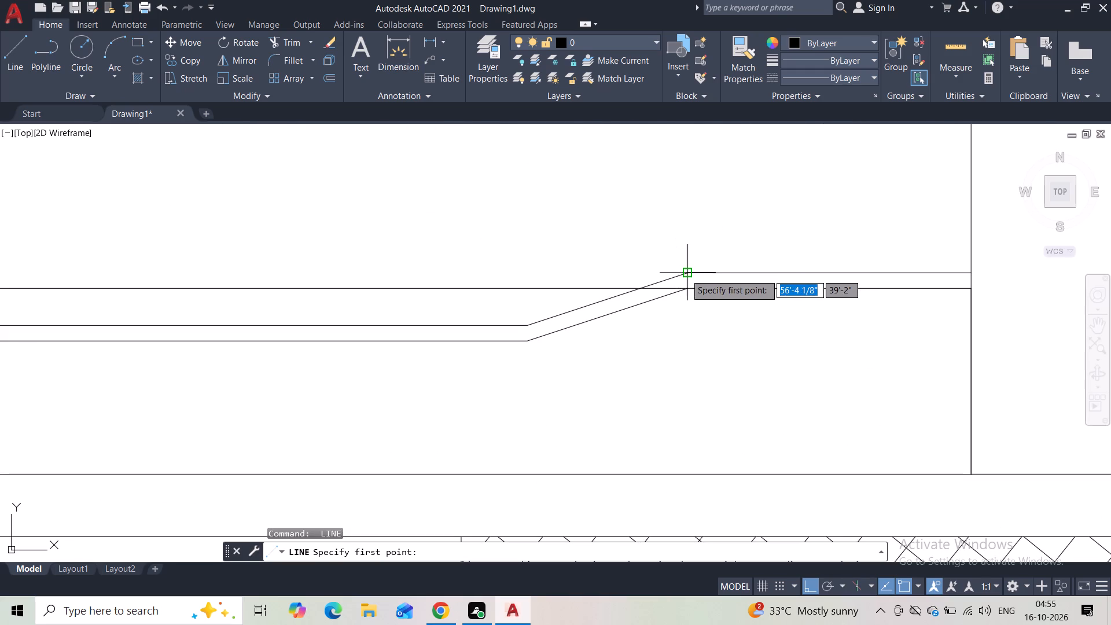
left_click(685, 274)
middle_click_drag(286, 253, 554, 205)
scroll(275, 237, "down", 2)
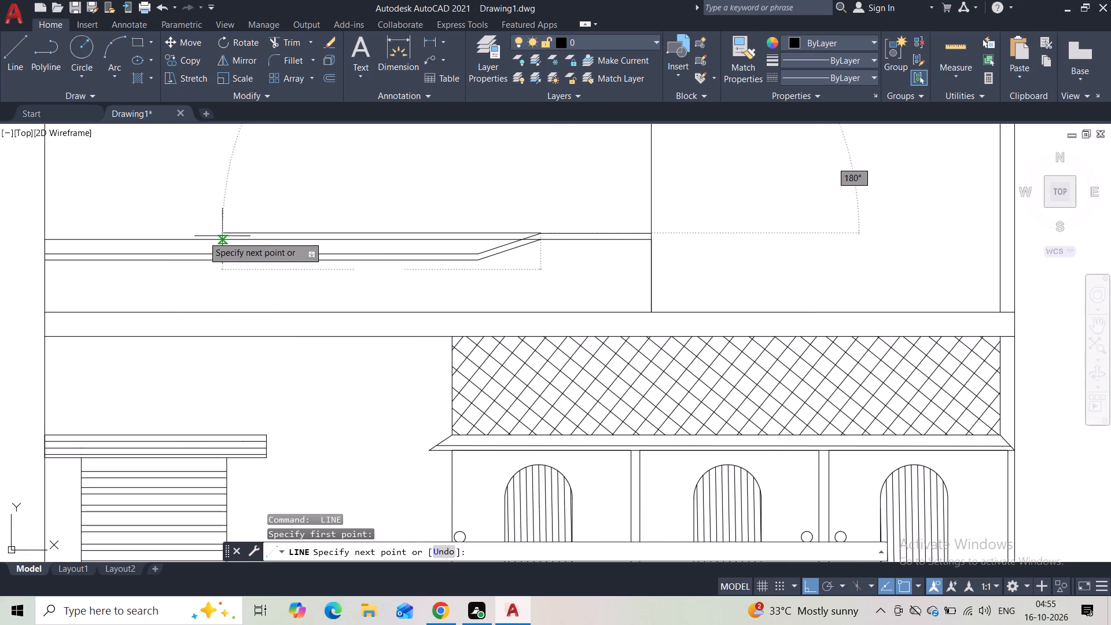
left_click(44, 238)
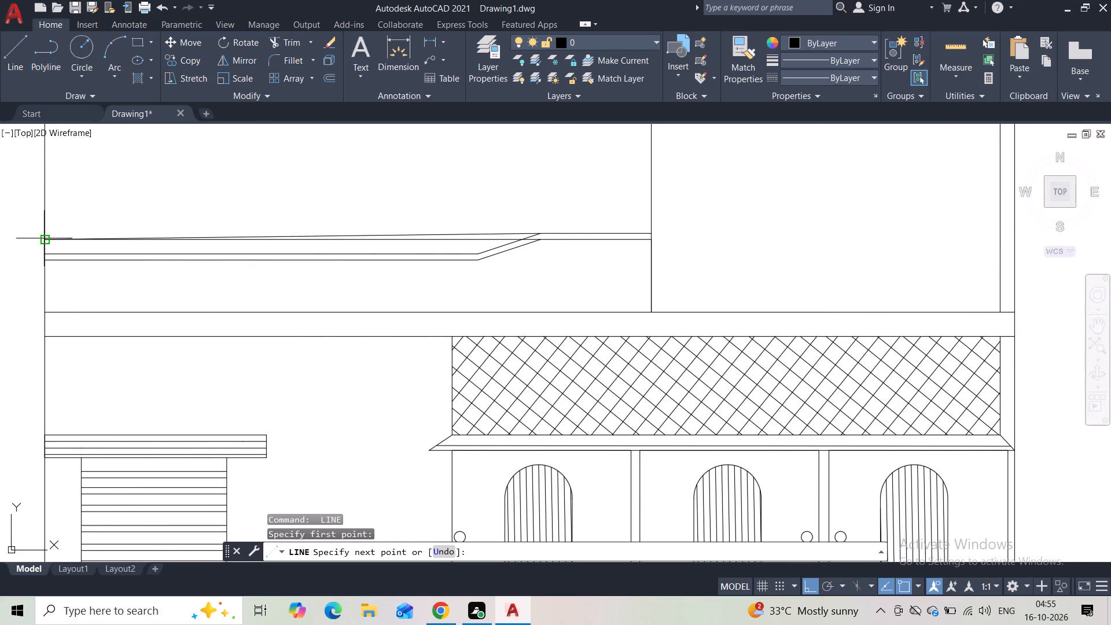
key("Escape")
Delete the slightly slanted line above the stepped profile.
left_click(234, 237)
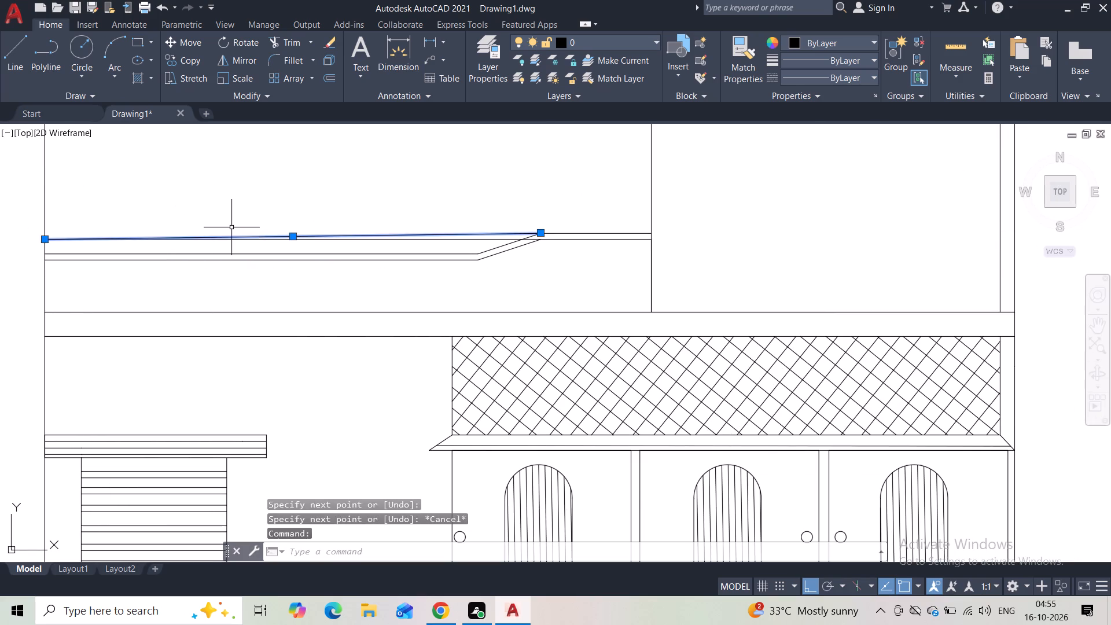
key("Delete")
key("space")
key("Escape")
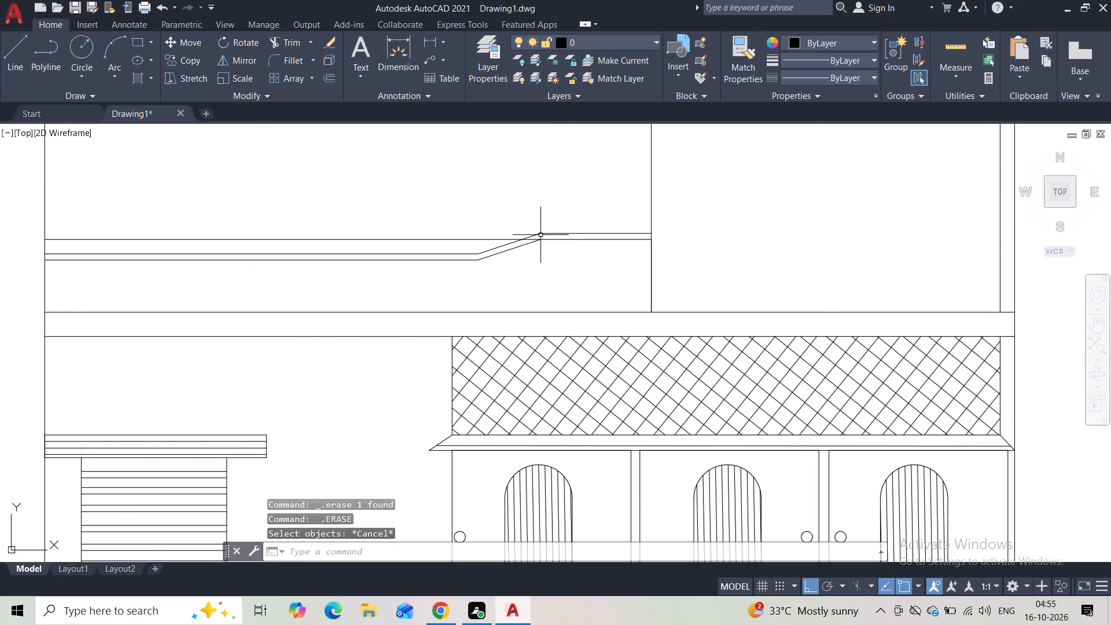
Draw a horizontal line about 20'-5 3/8" long from the upper sloped line's top corner to the upper storey's left edge.
left_click(15, 50)
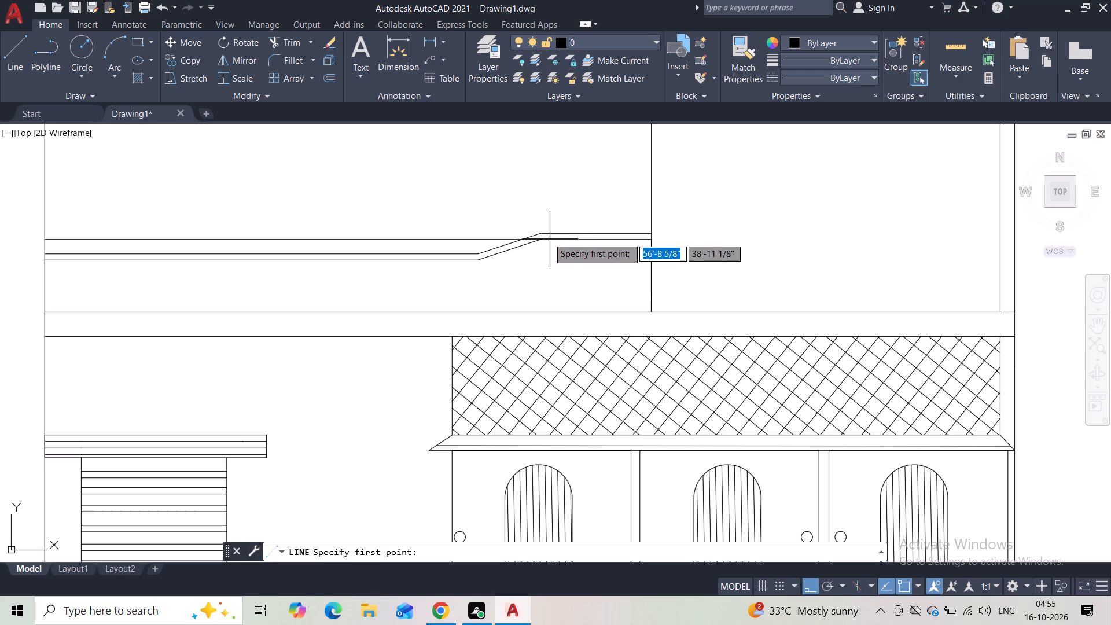
left_click(543, 235)
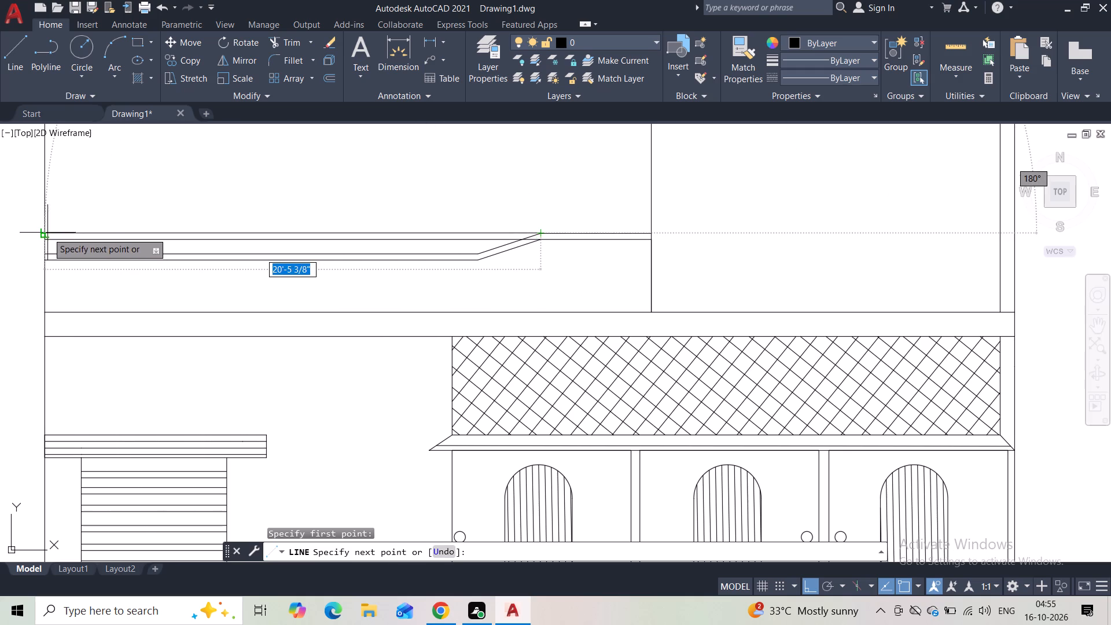
left_click(44, 231)
key("Escape")
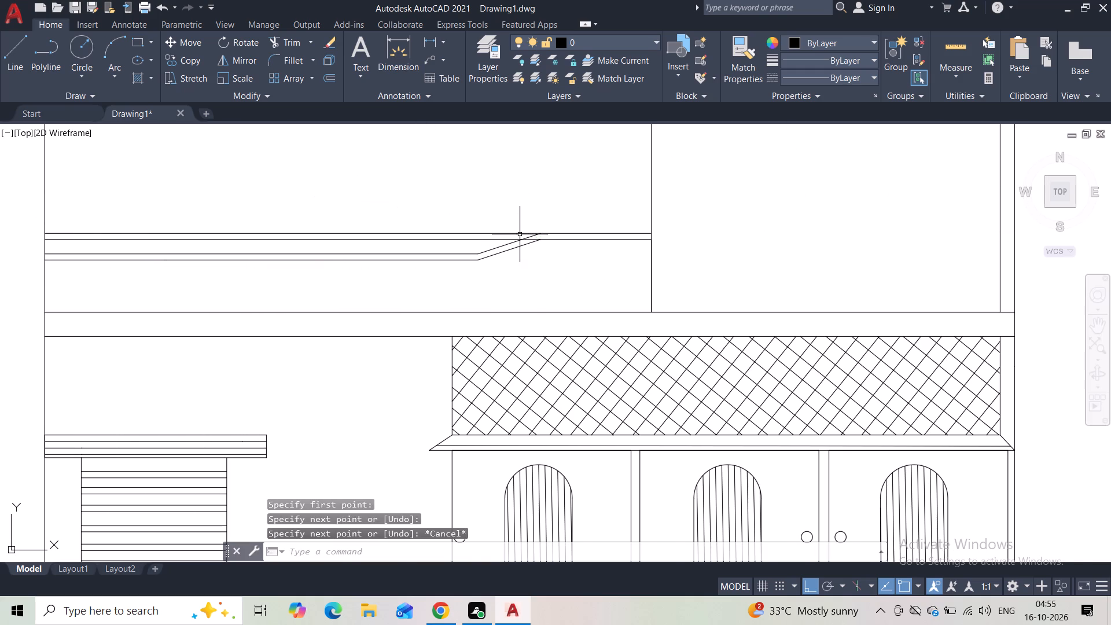
Trim the piece of the lower added horizontal line that lies between the two sloped lines.
scroll(527, 249, "up", 3)
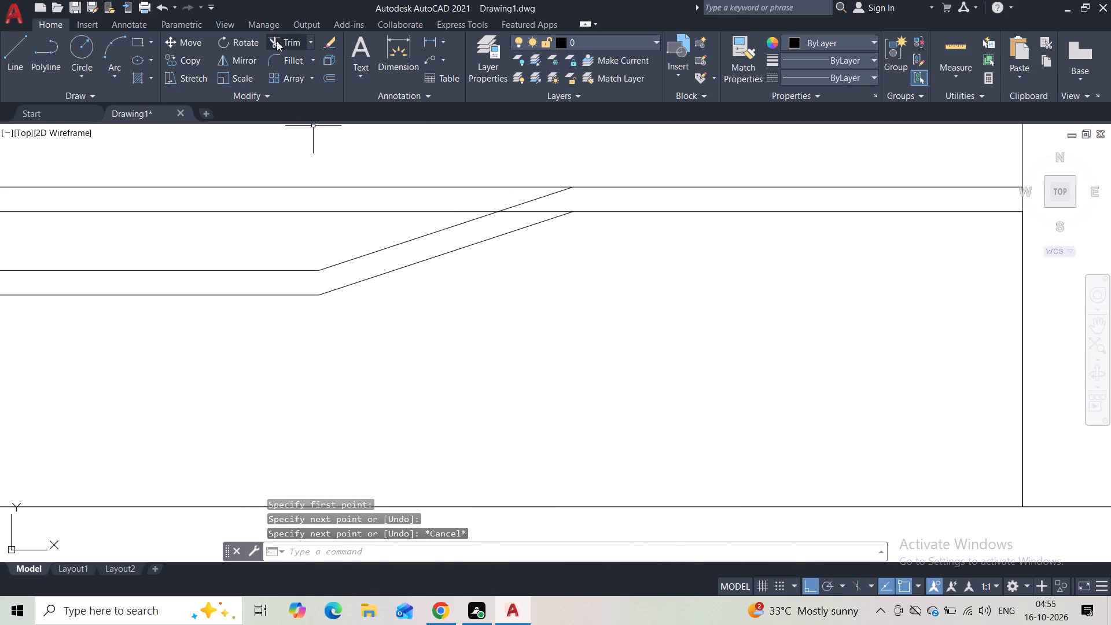
left_click(277, 41)
left_click(540, 211)
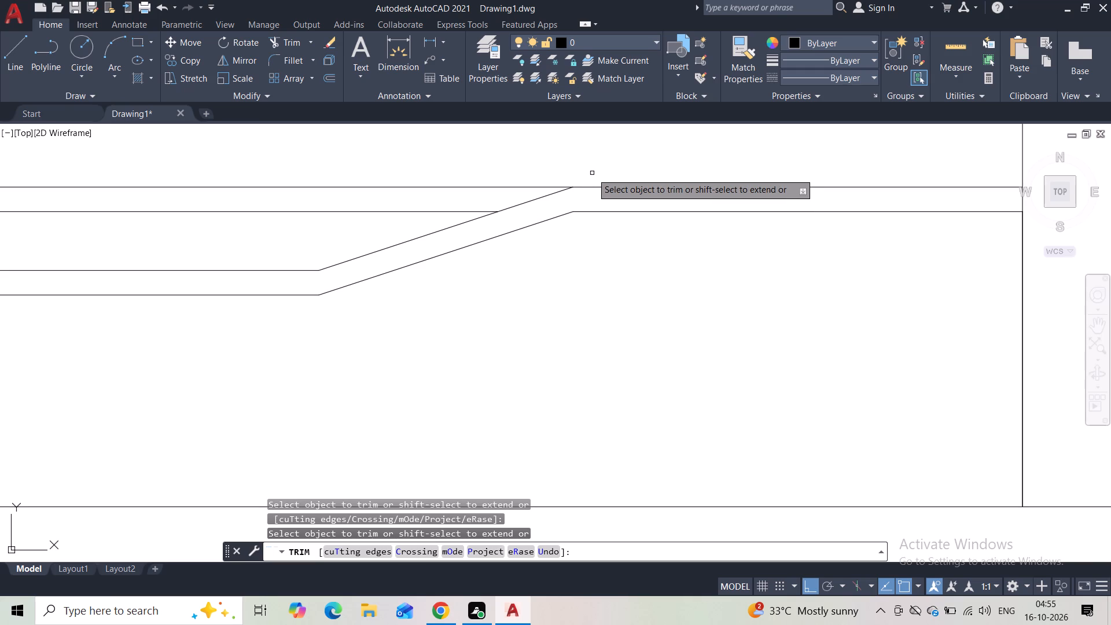
scroll(584, 196, "down", 3)
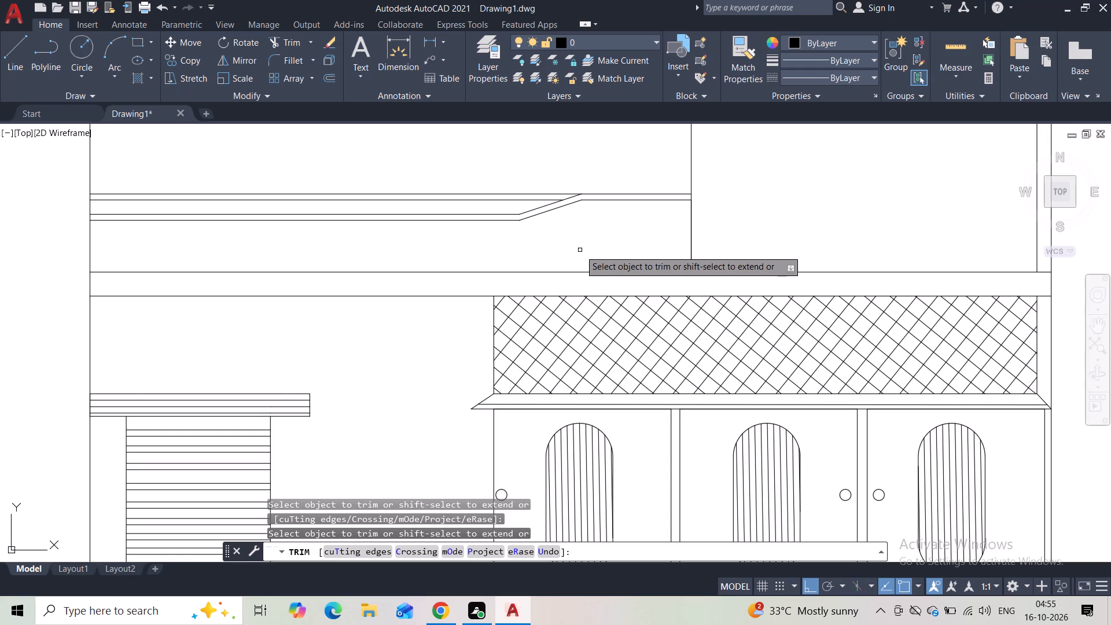
scroll(566, 180, "up", 3)
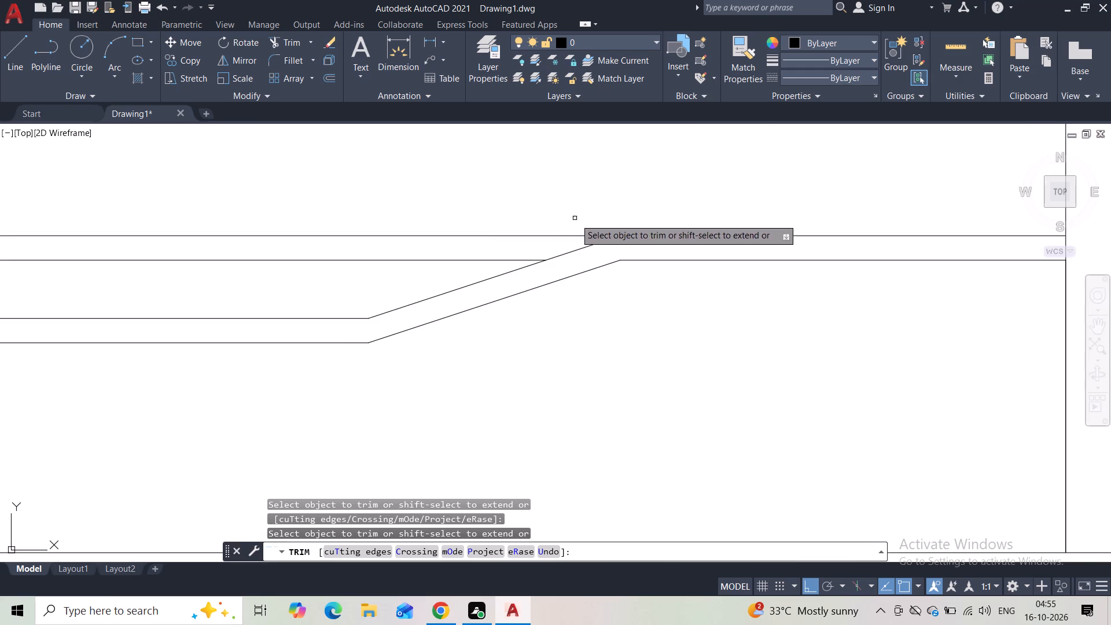
scroll(576, 223, "up", 2)
key("Escape")
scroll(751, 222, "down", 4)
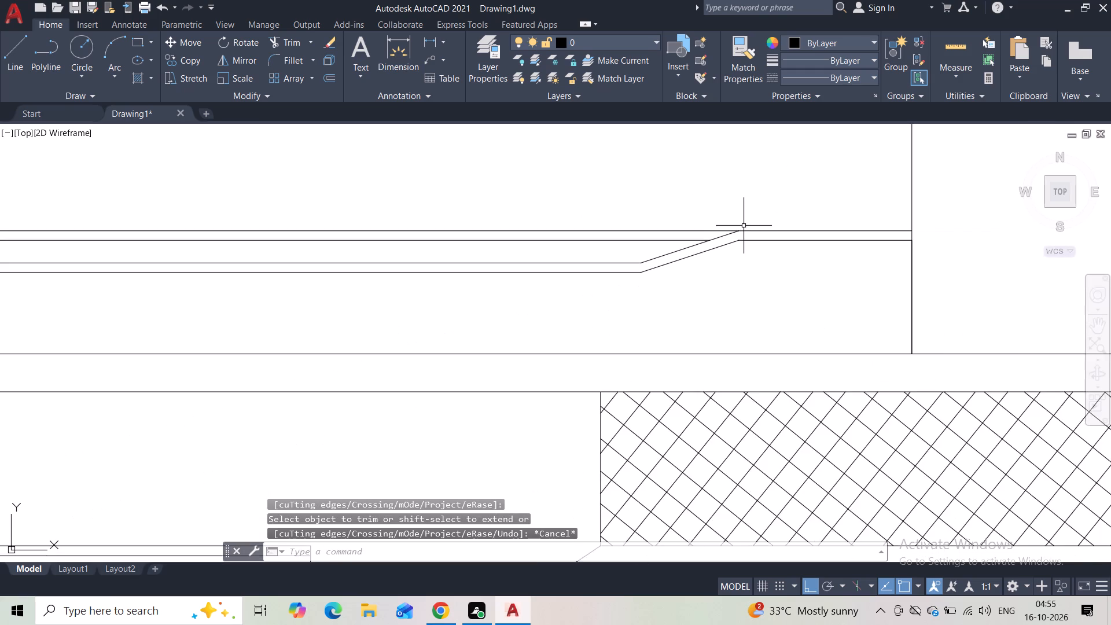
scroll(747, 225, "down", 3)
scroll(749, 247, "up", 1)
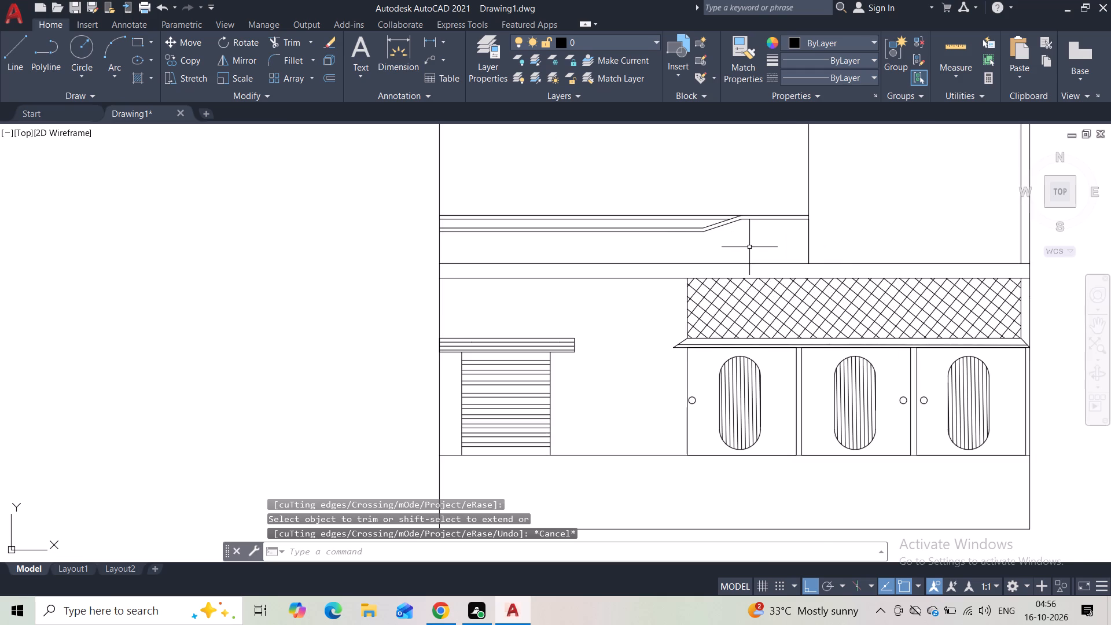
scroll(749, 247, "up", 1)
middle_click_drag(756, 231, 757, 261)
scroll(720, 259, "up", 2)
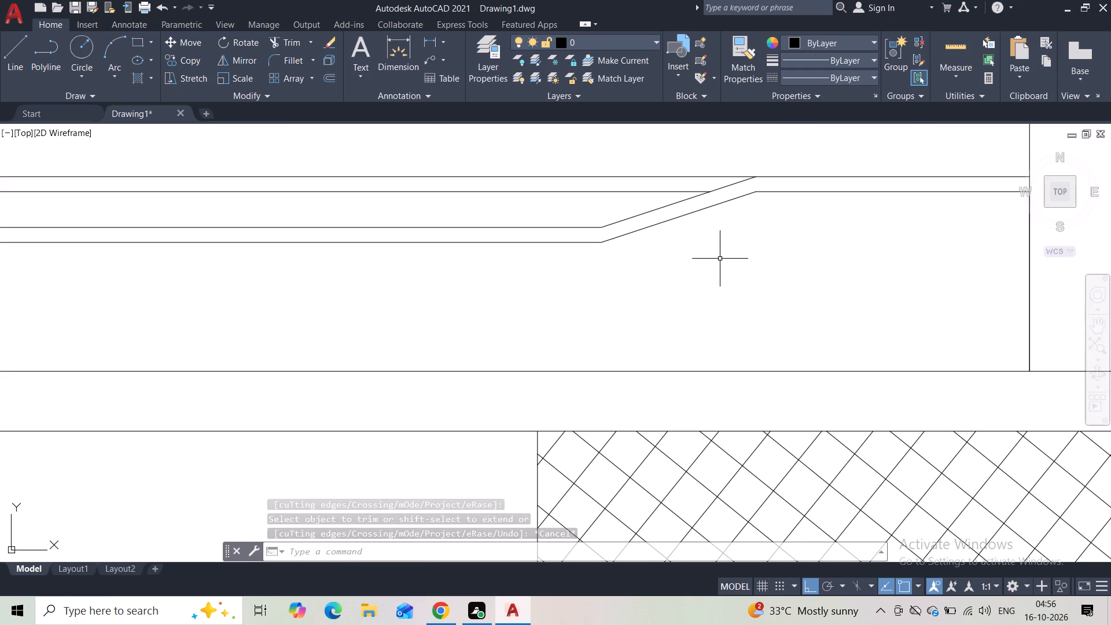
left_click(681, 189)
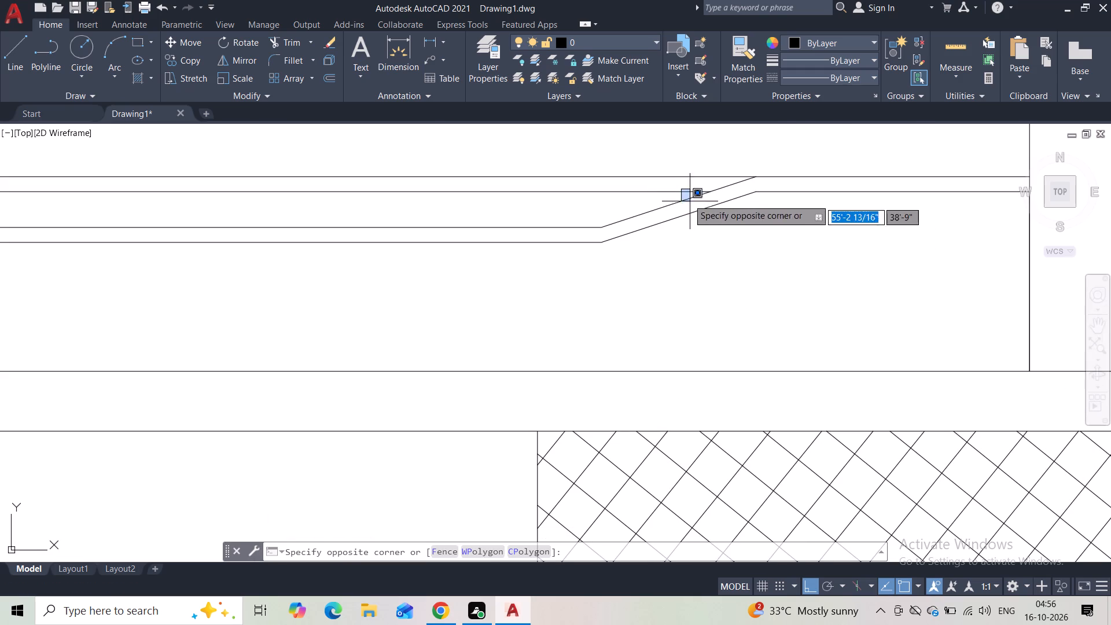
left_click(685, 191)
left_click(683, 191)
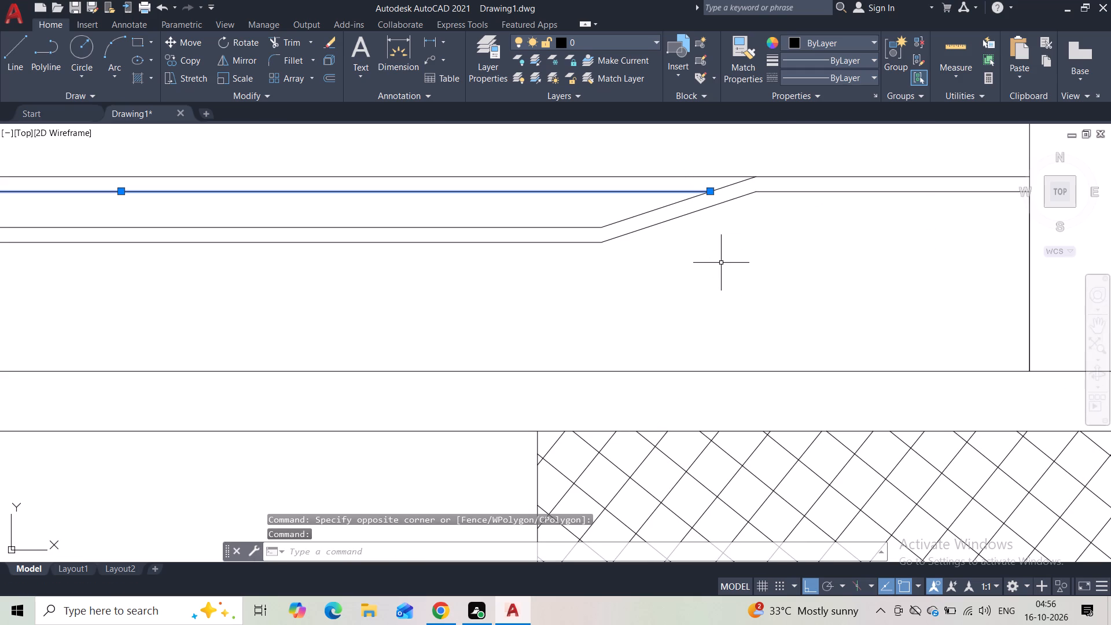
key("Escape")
Hatch the area between the stepped double-line band and the floor slab with the ANSI31 pattern.
scroll(643, 254, "down", 1)
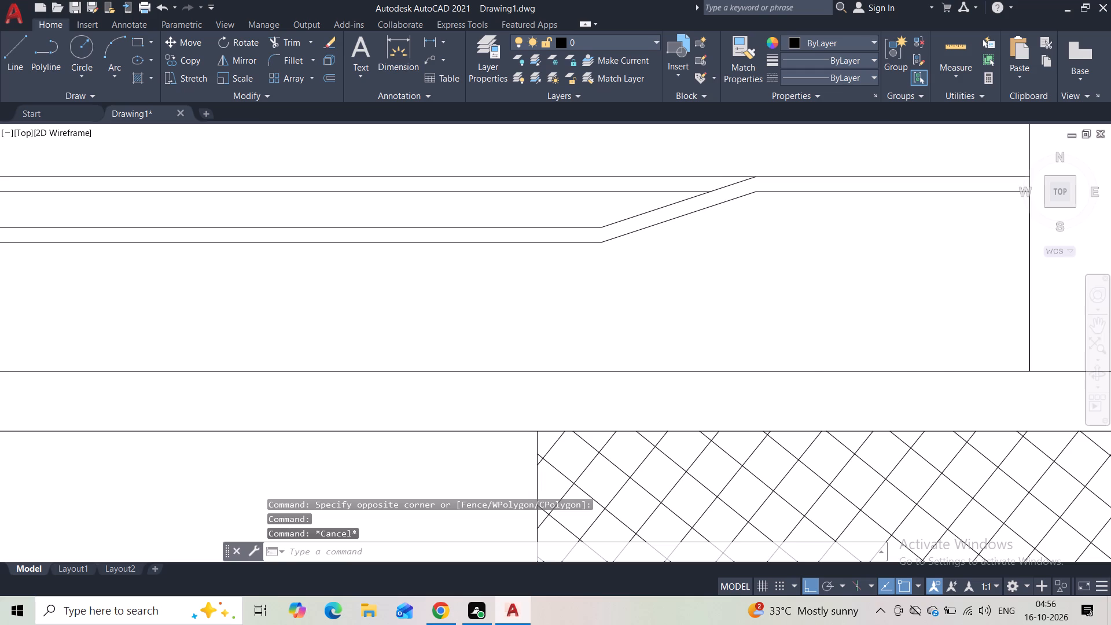
scroll(600, 266, "down", 1)
middle_click_drag(586, 266, 608, 251)
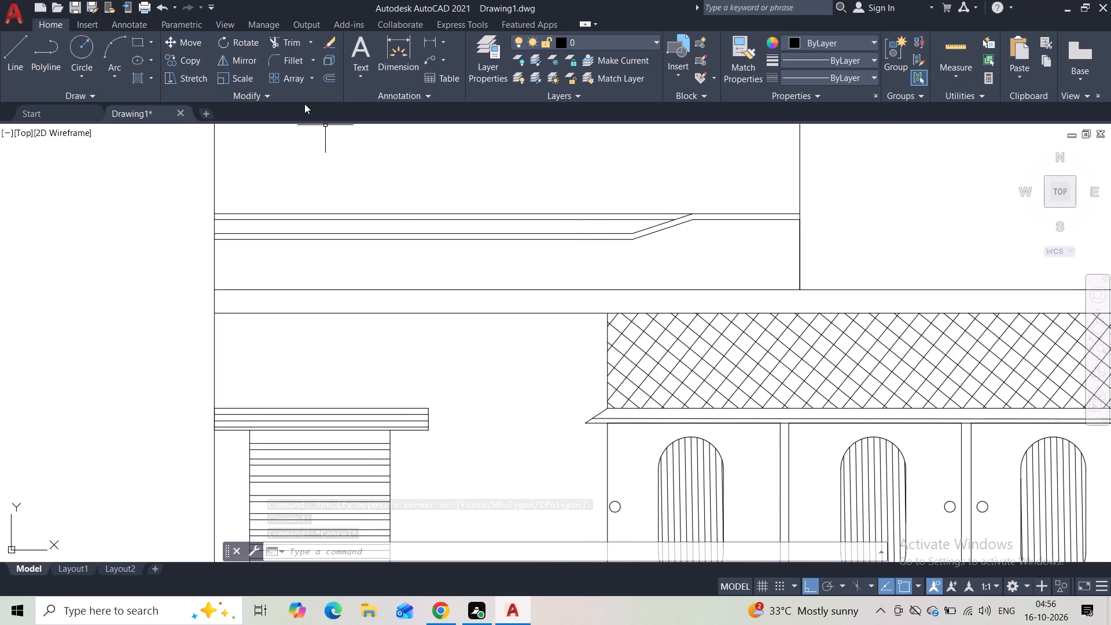
key("h")
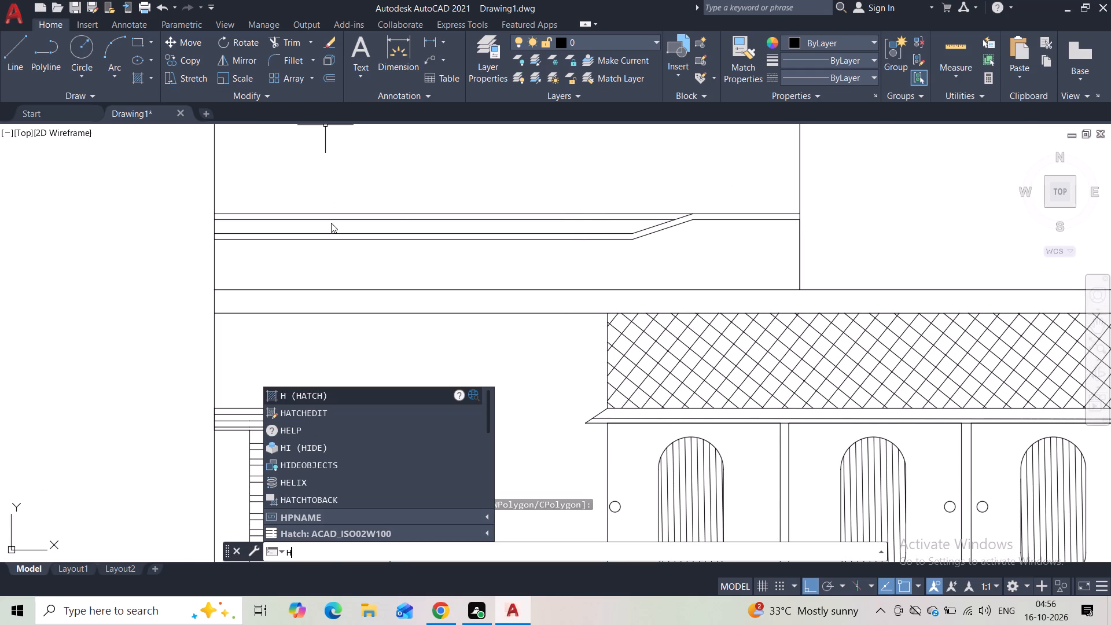
left_click(381, 398)
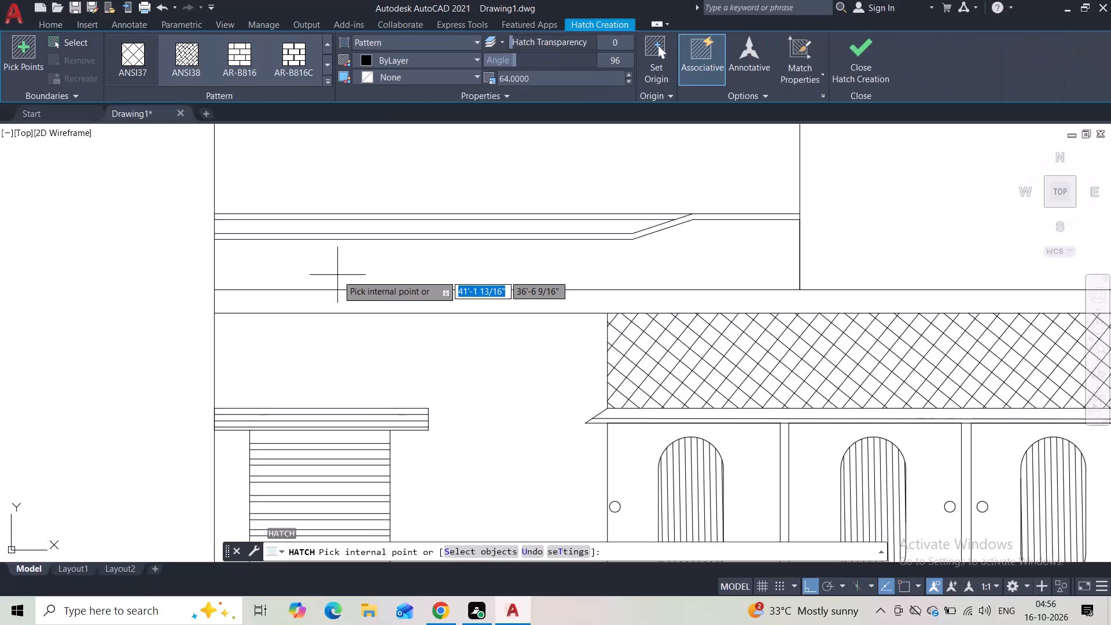
left_click(325, 79)
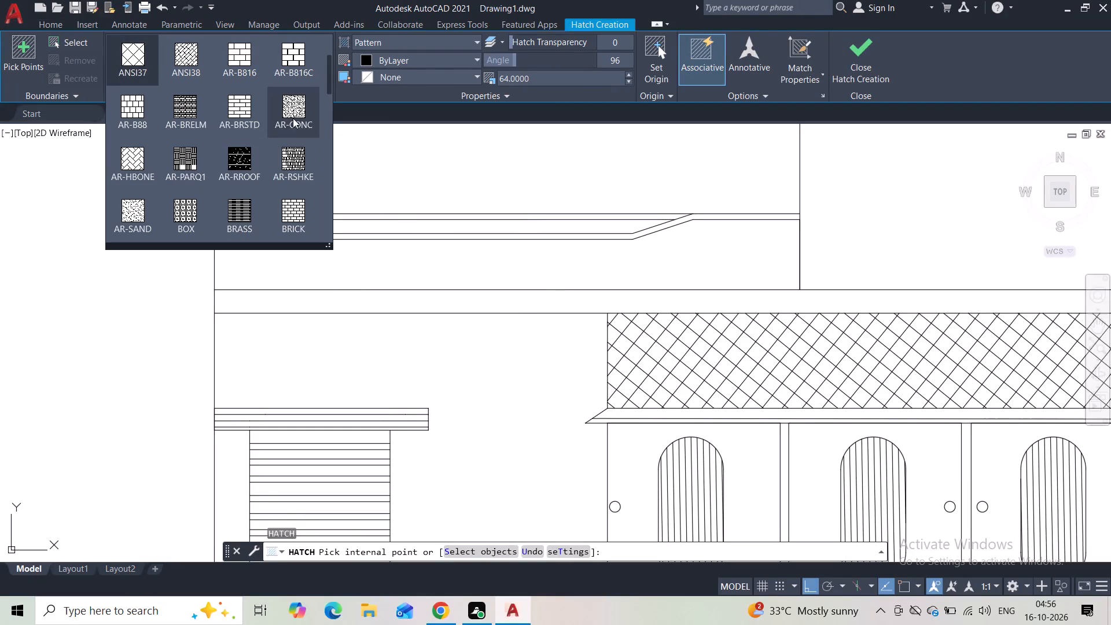
scroll(260, 131, "up", 7)
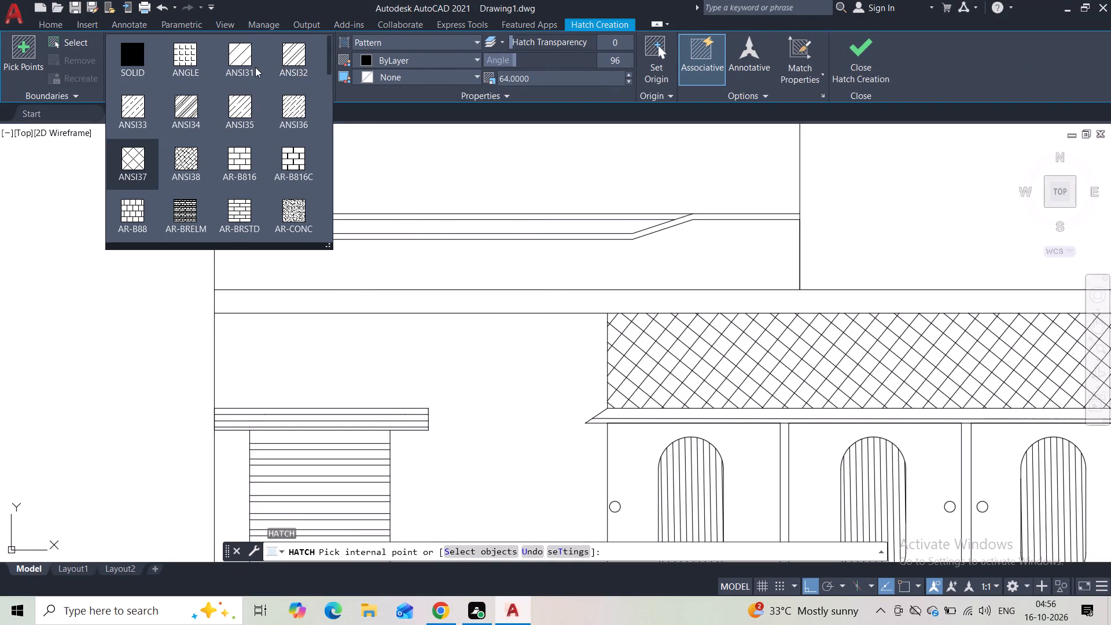
left_click(248, 65)
left_click(245, 259)
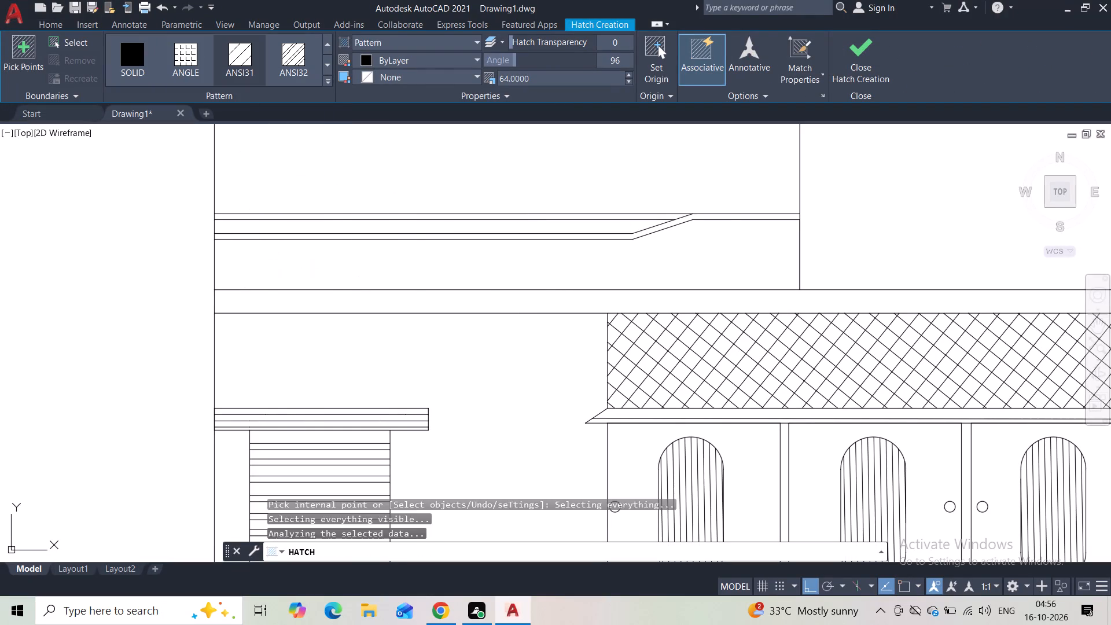
Set the new hatch's angle to 225 so its lines run vertically, and finish the hatch.
left_click_drag(516, 62, 518, 65)
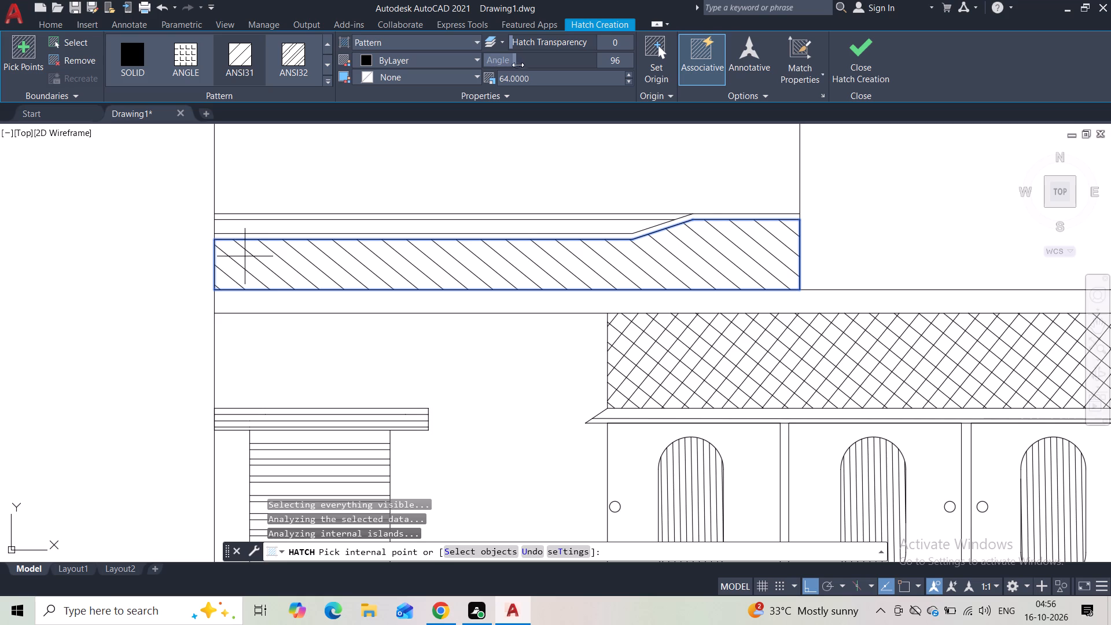
left_click_drag(518, 65, 553, 58)
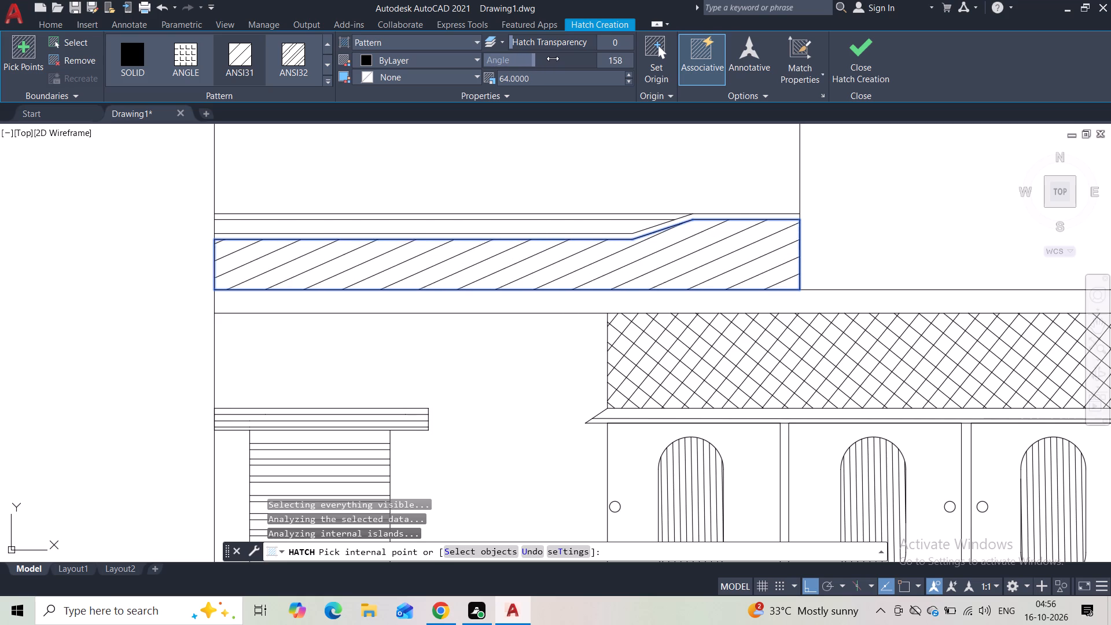
left_click_drag(553, 58, 561, 56)
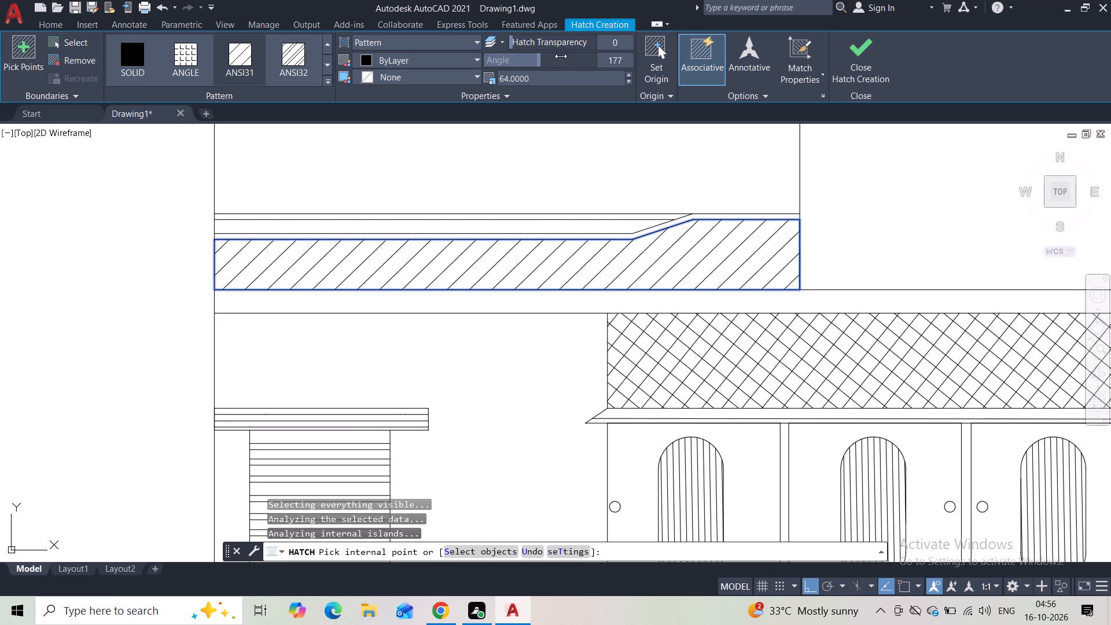
left_click_drag(561, 56, 574, 54)
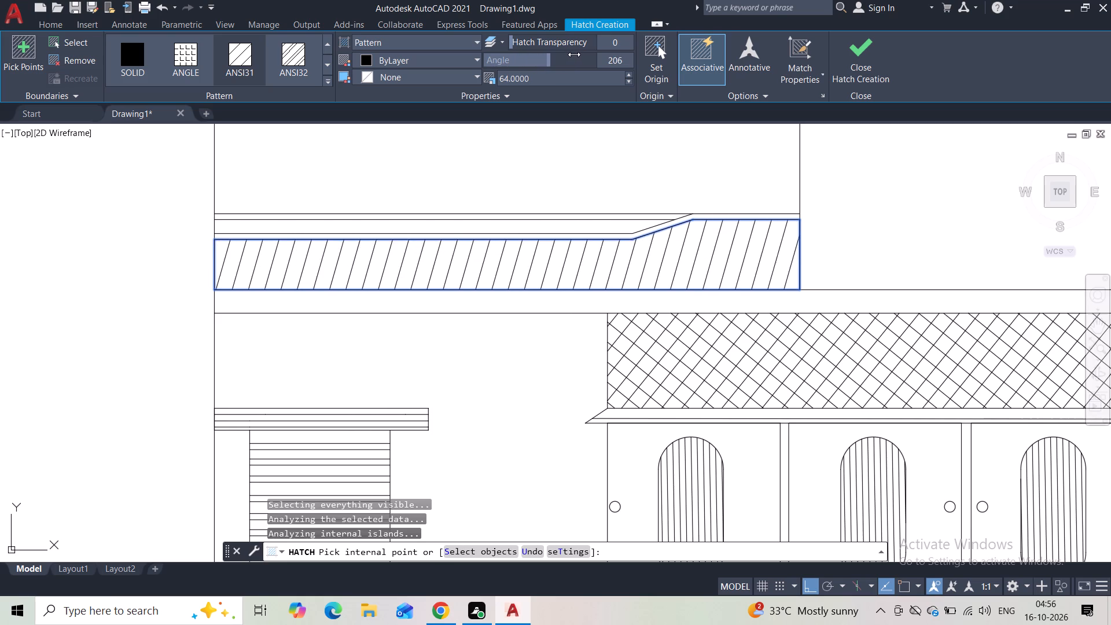
left_click_drag(574, 54, 582, 54)
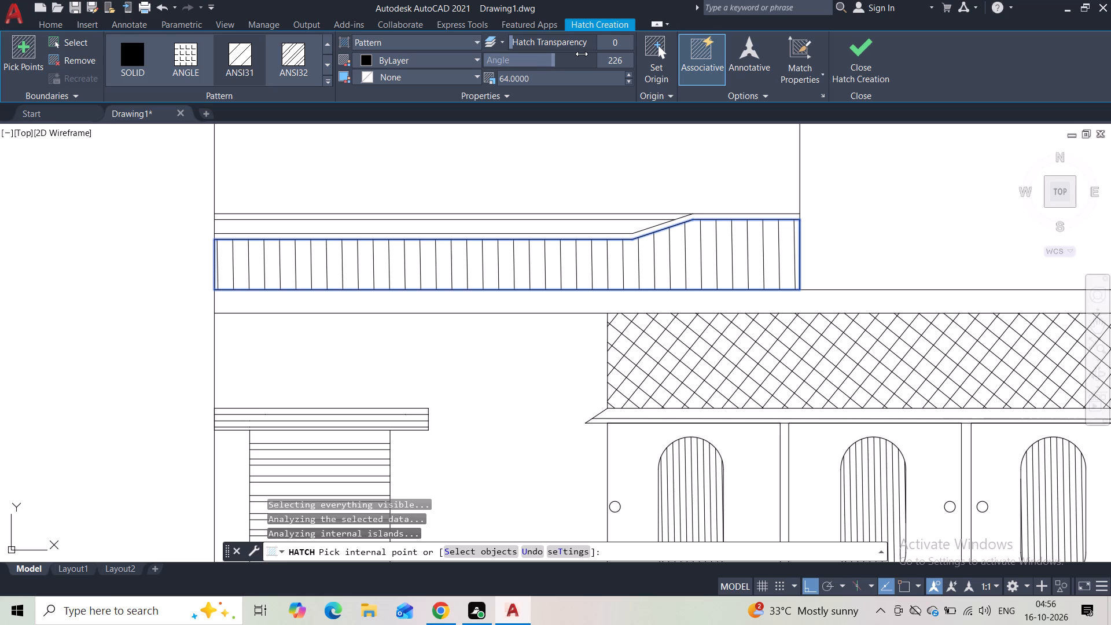
left_click_drag(582, 54, 581, 54)
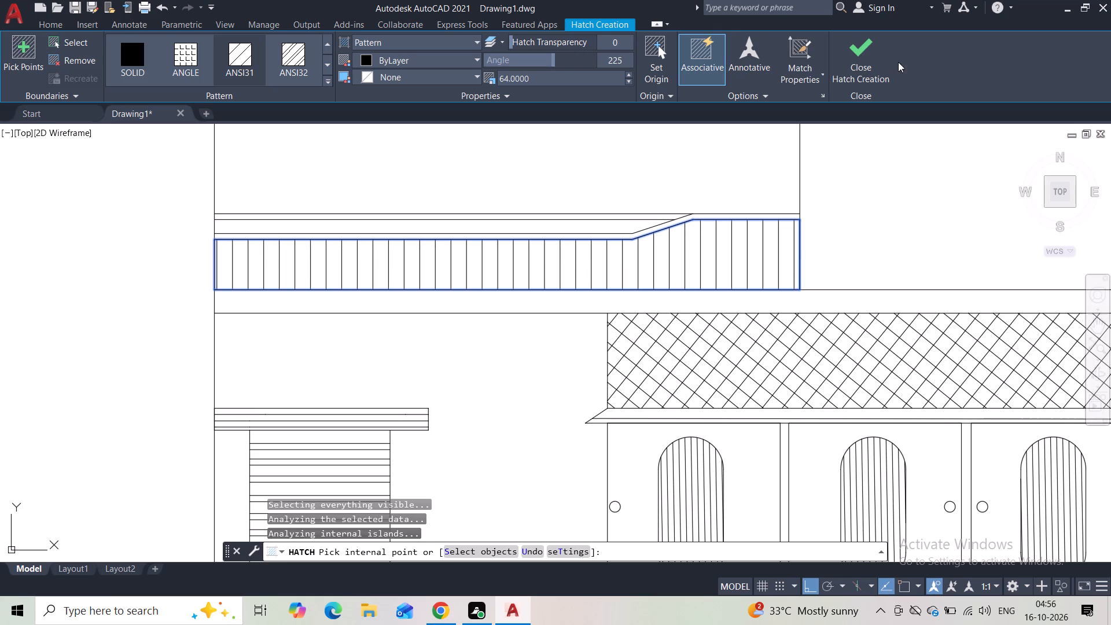
left_click(870, 60)
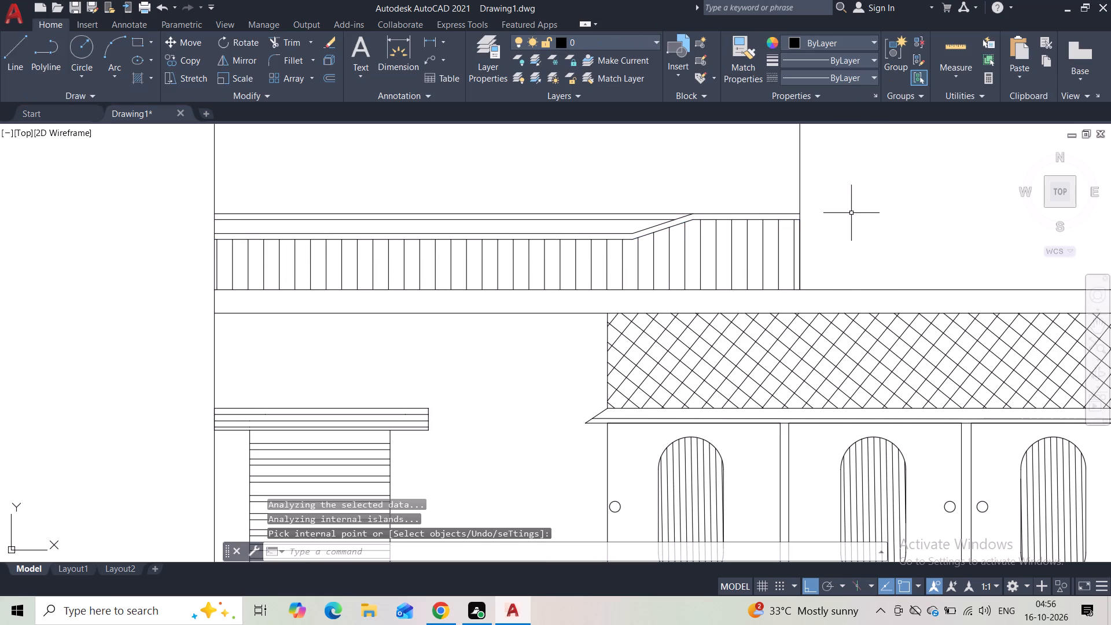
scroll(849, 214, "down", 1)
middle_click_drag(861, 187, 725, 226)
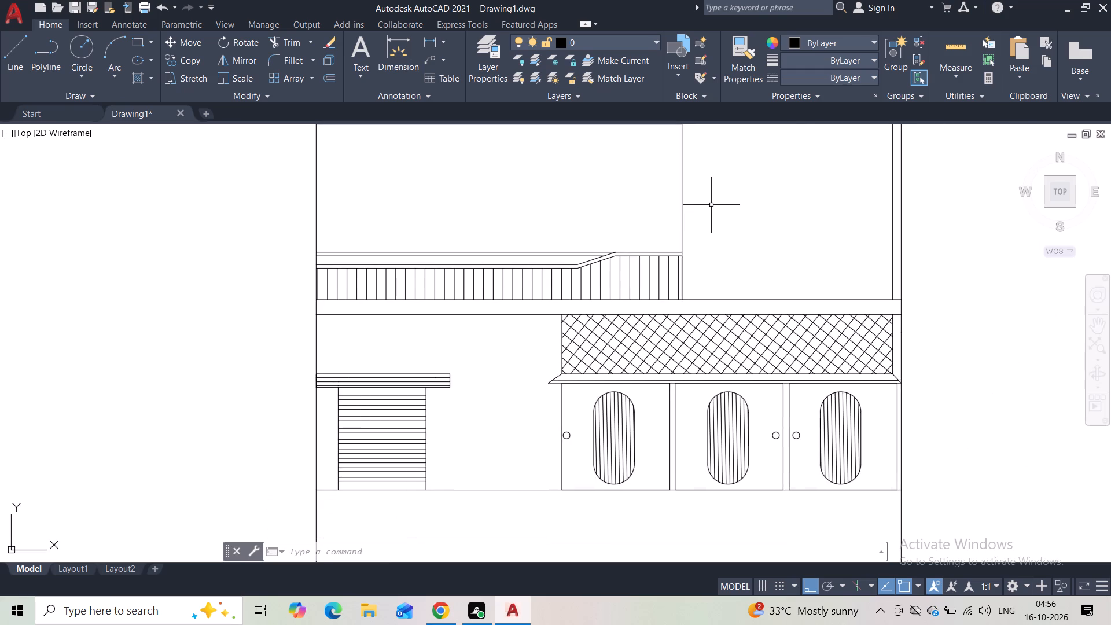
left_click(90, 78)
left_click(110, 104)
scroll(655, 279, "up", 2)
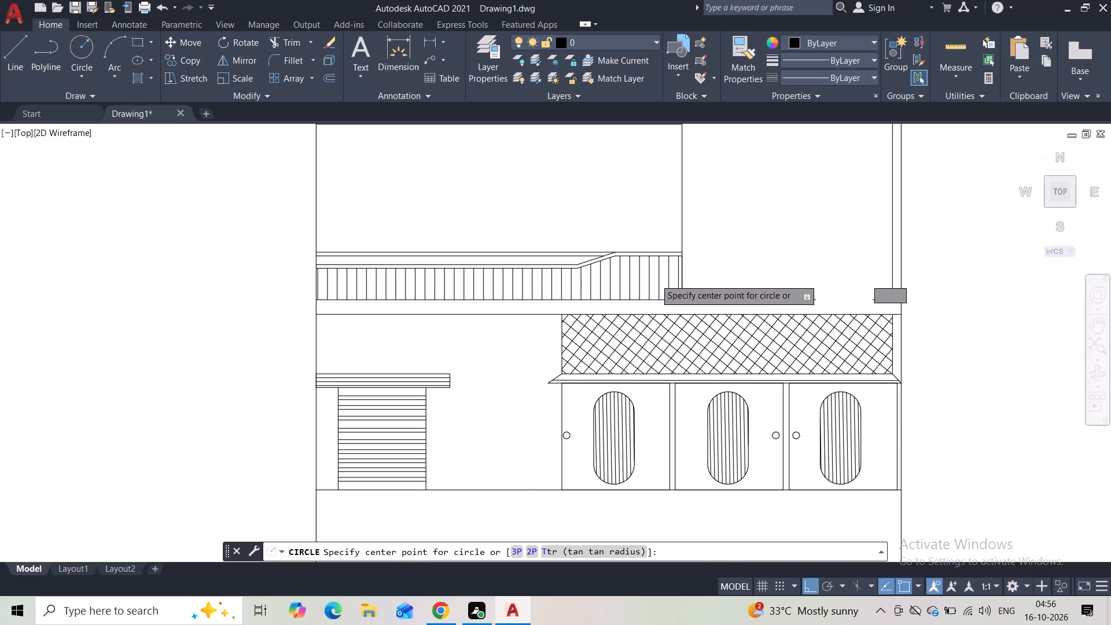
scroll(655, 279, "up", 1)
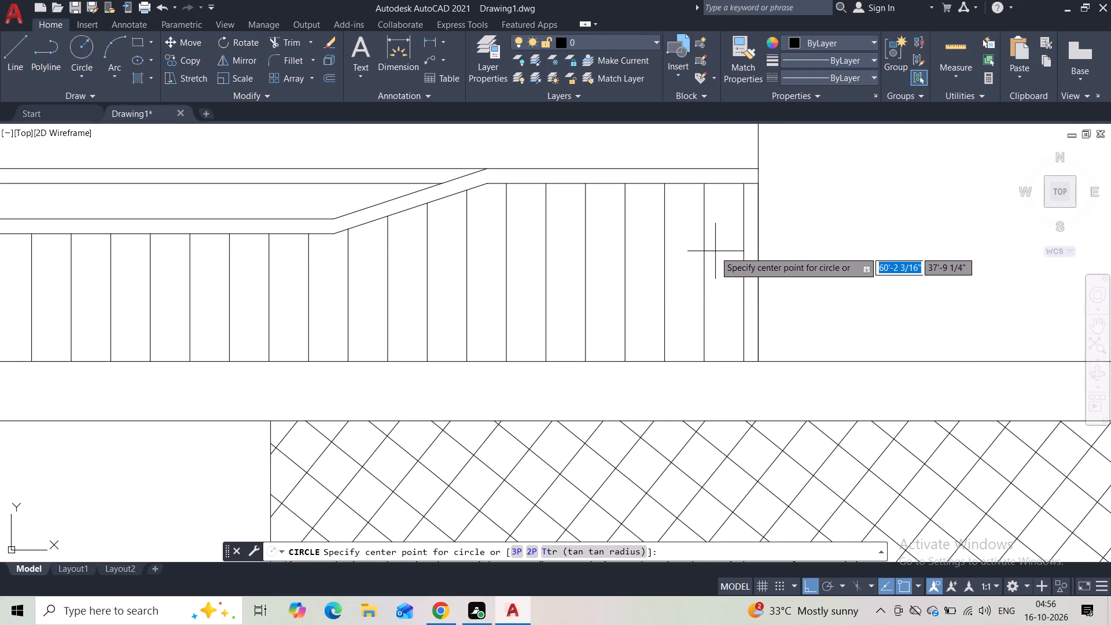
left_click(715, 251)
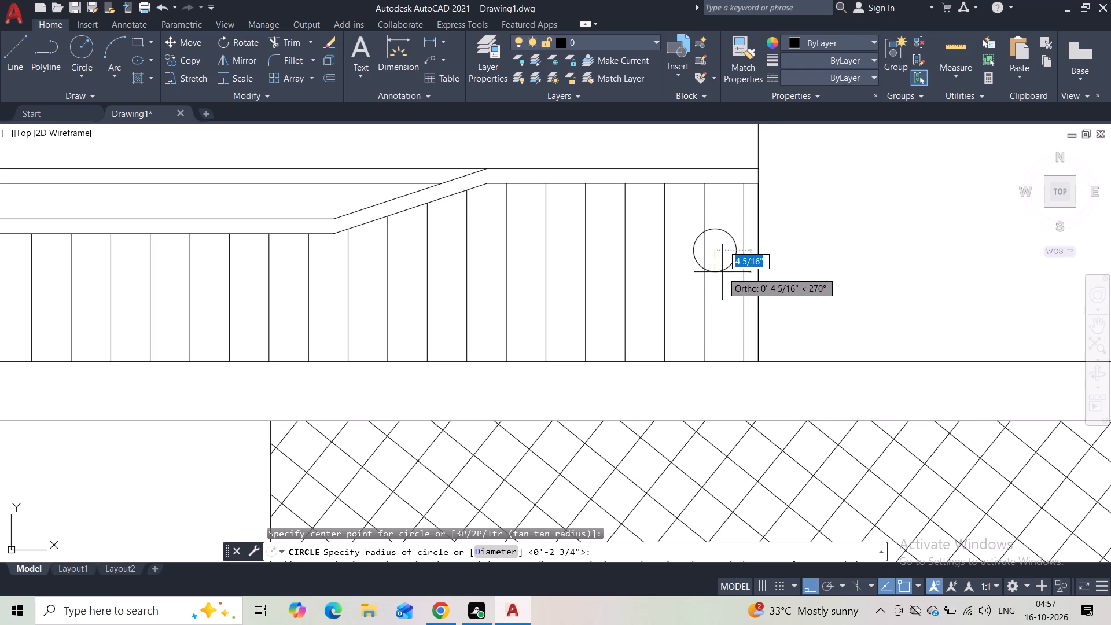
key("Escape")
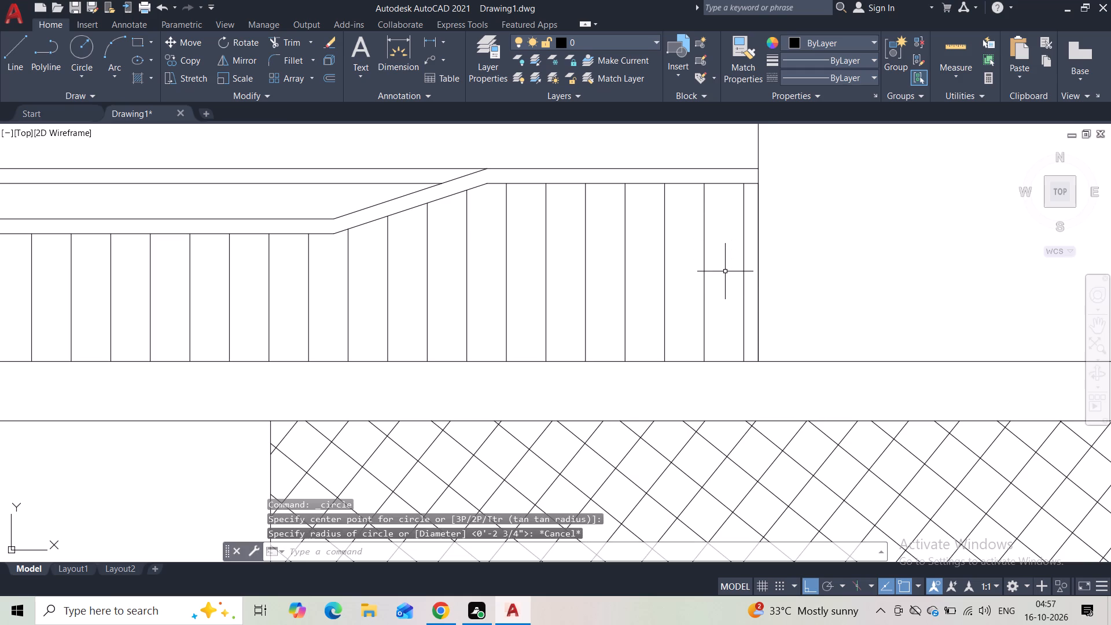
Draw a small circle between the last two vertical hatch lines at the railing's tower end, about midway up.
key("space")
left_click(724, 264)
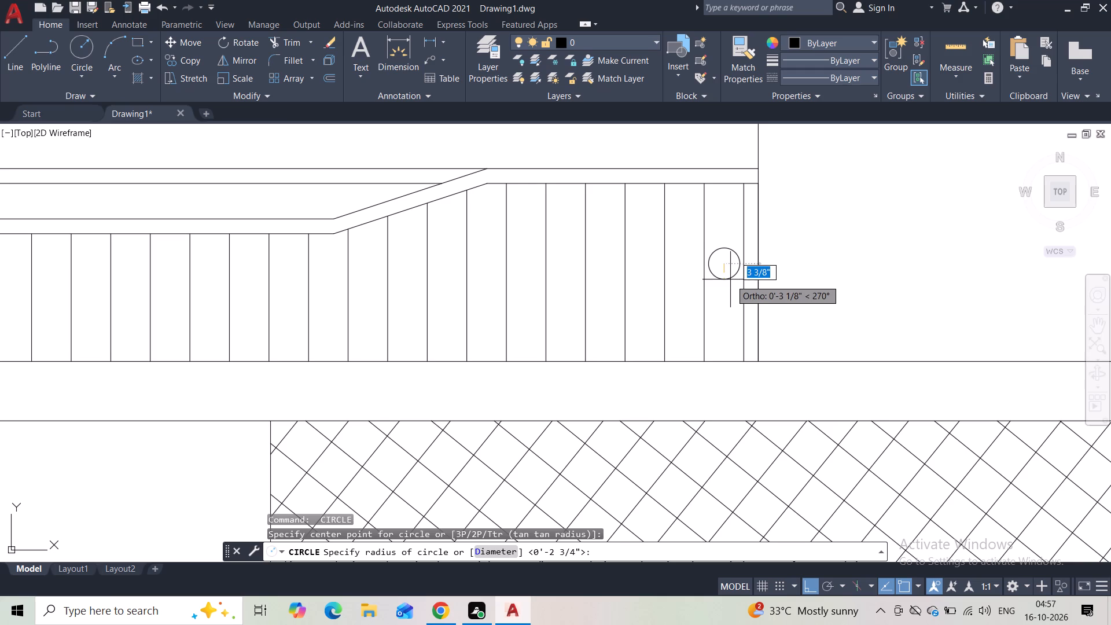
left_click(730, 284)
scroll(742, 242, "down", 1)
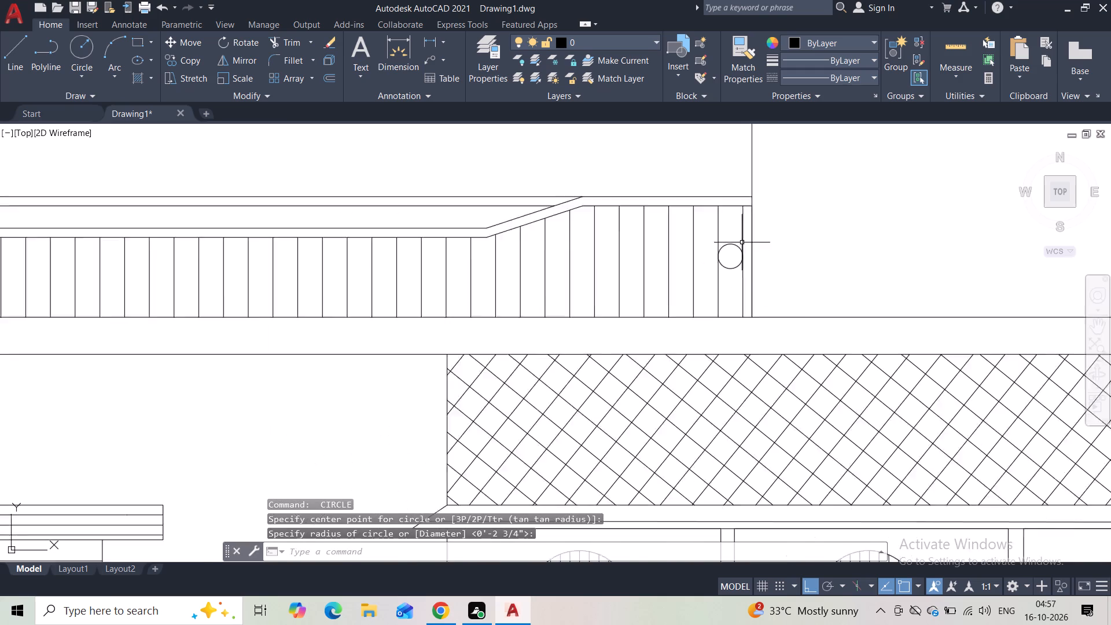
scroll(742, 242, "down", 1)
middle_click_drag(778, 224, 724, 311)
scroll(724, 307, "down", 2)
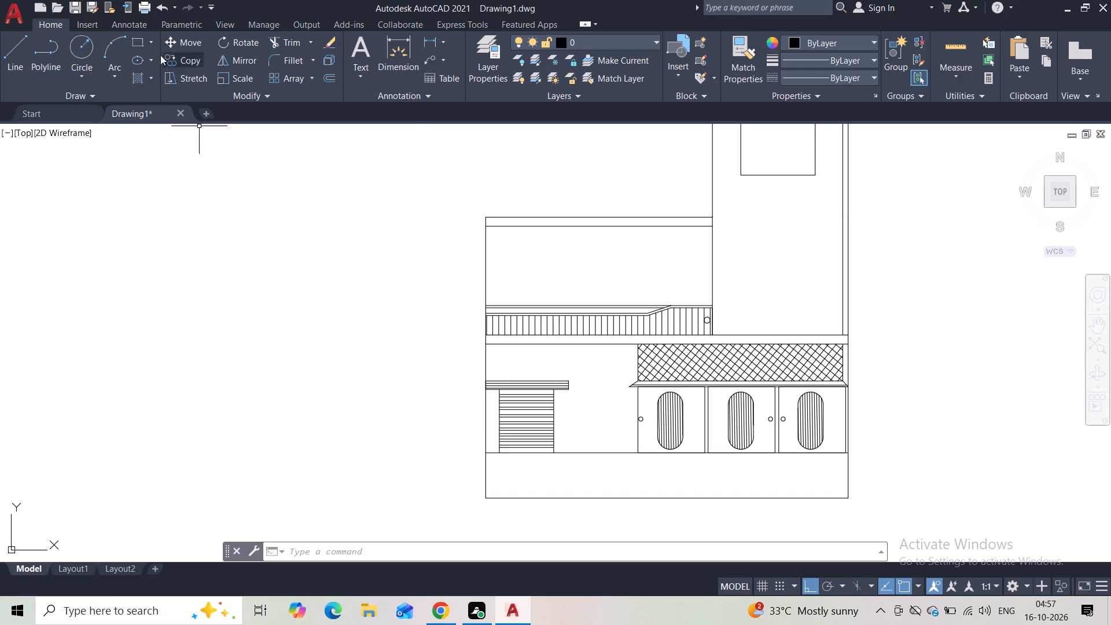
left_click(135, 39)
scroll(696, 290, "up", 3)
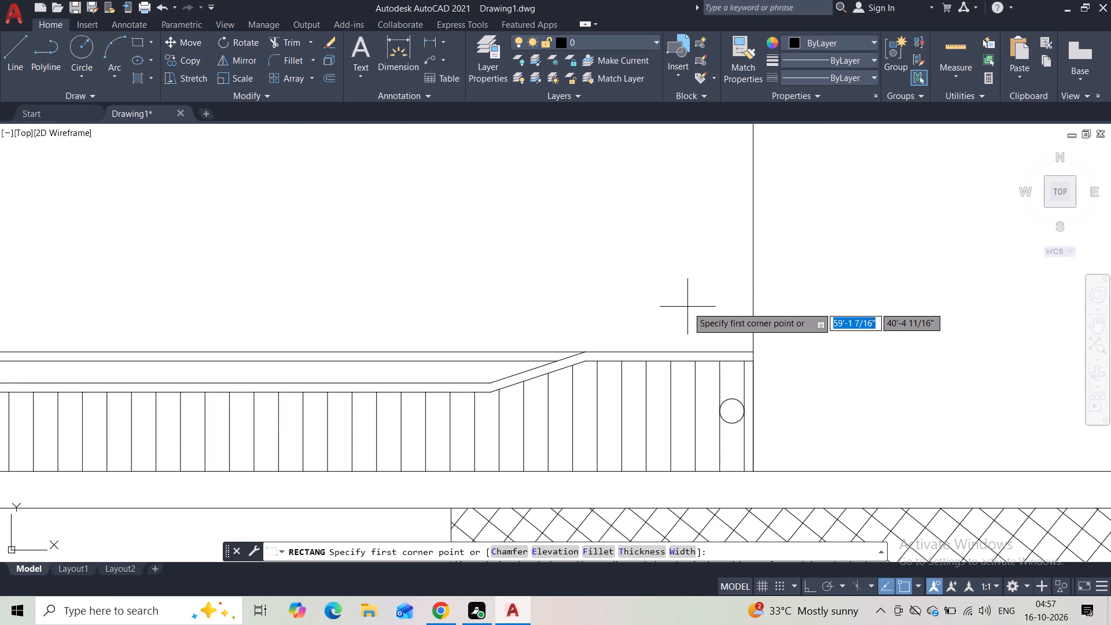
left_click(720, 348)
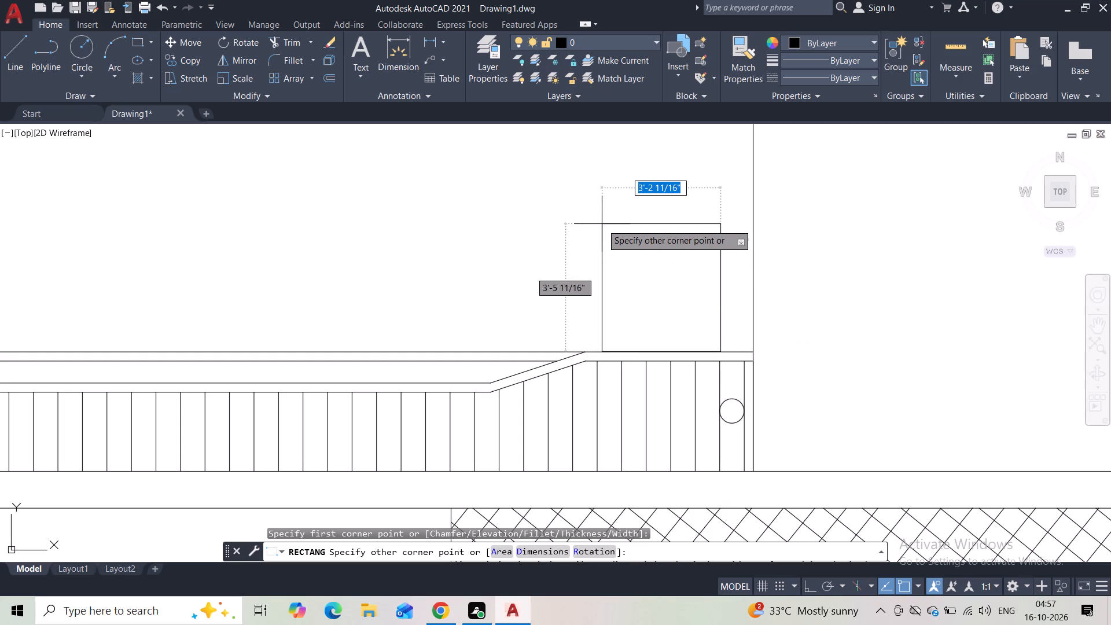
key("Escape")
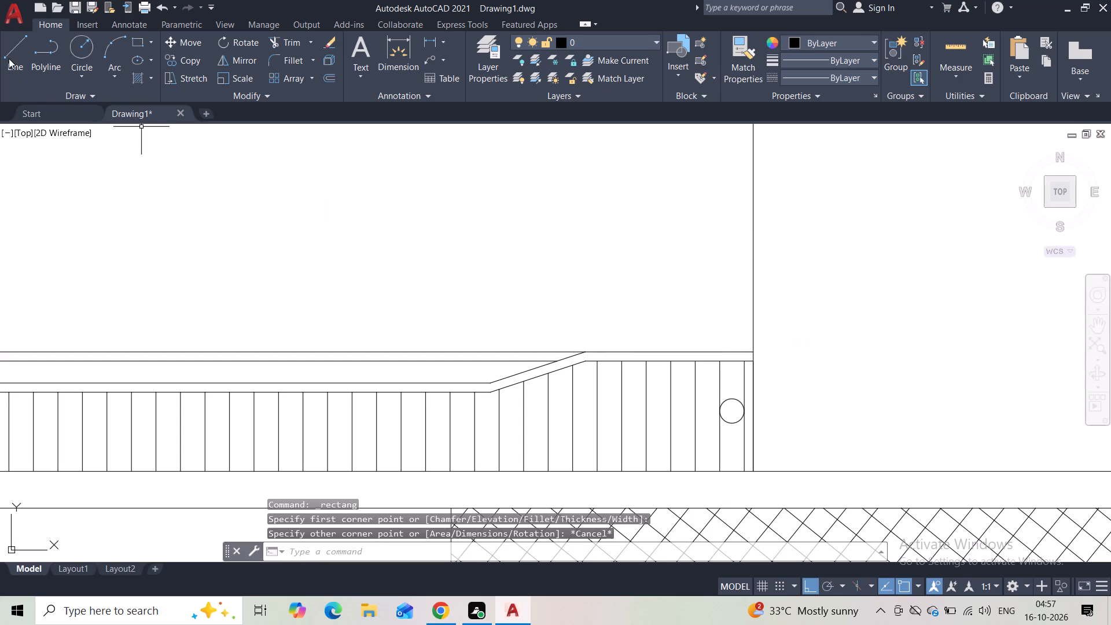
Draw a window outline 3.5' wide and 4' high from connected lines, standing on the raised part of the stepped band.
left_click(9, 58)
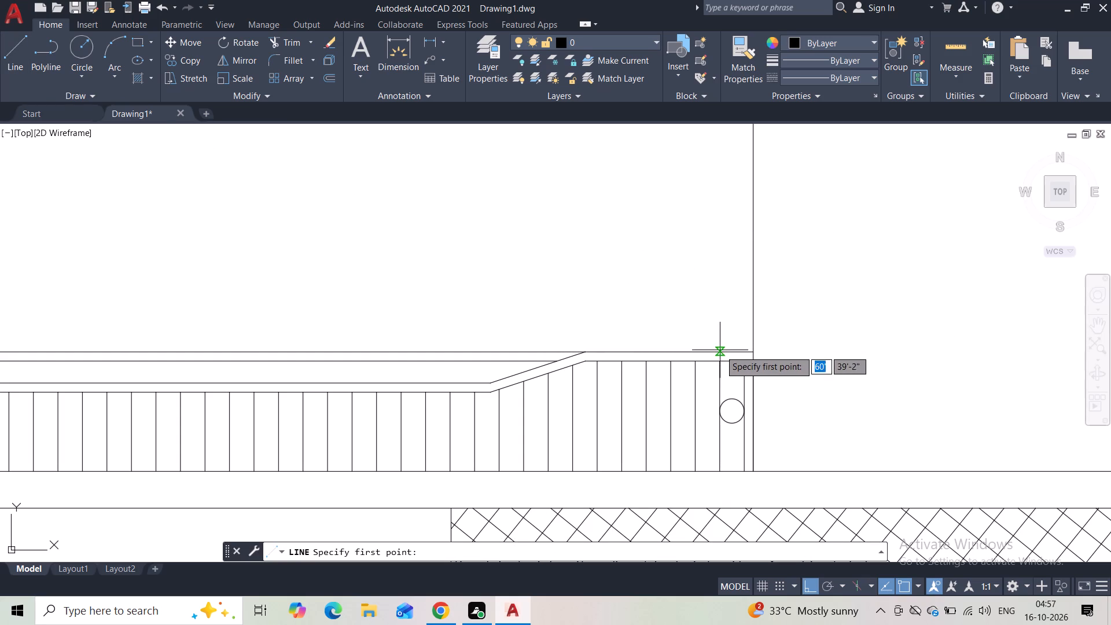
left_click(719, 350)
type("4'")
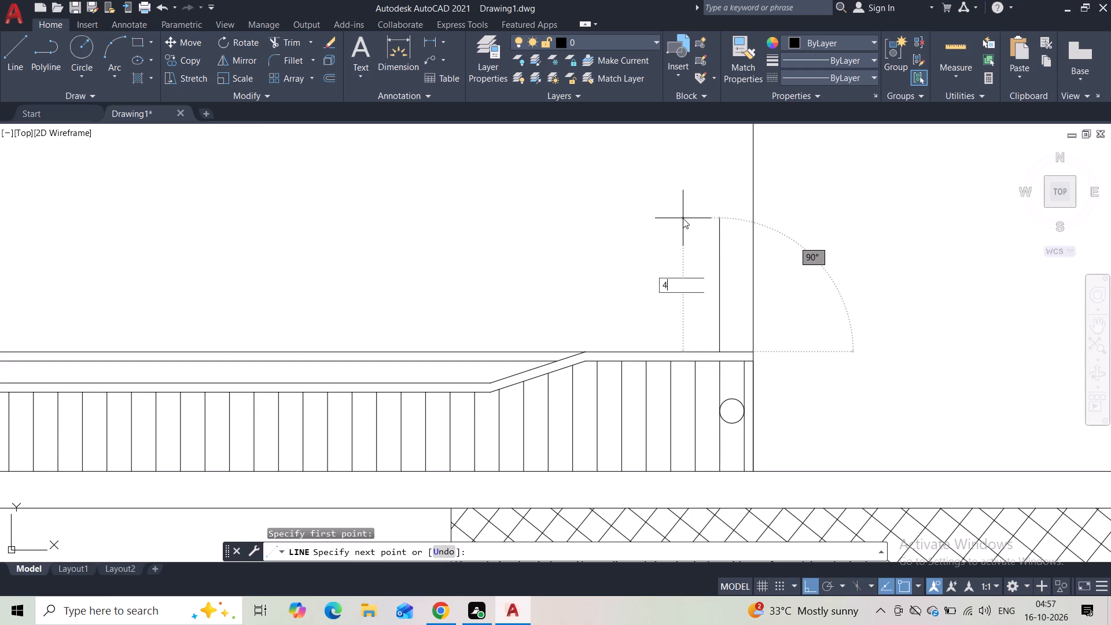
key("Return")
scroll(599, 208, "down", 2)
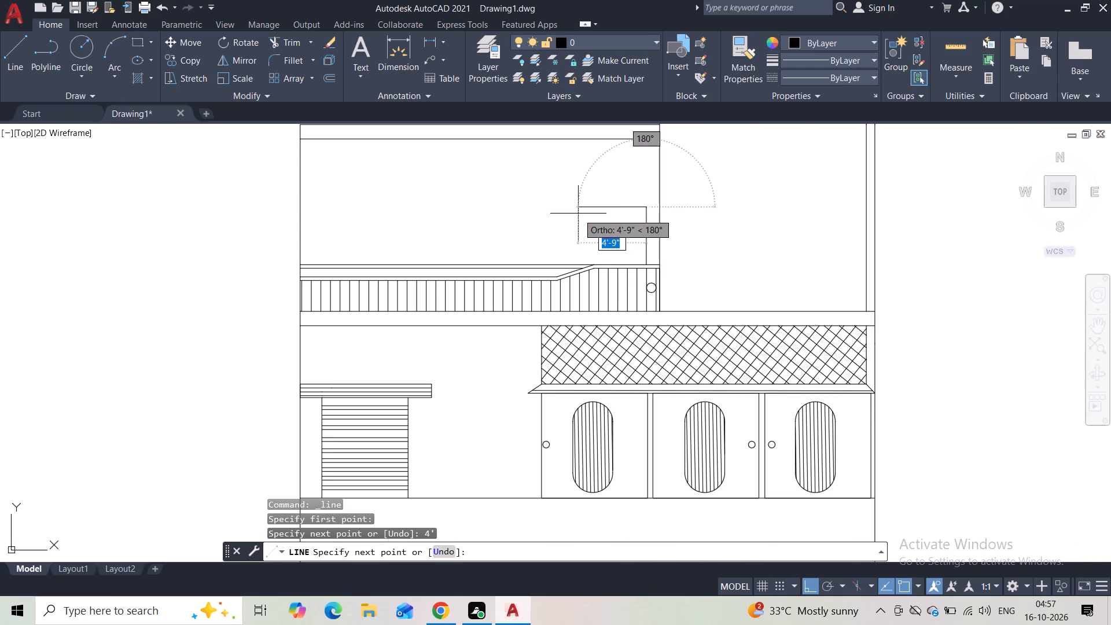
type("3.5")
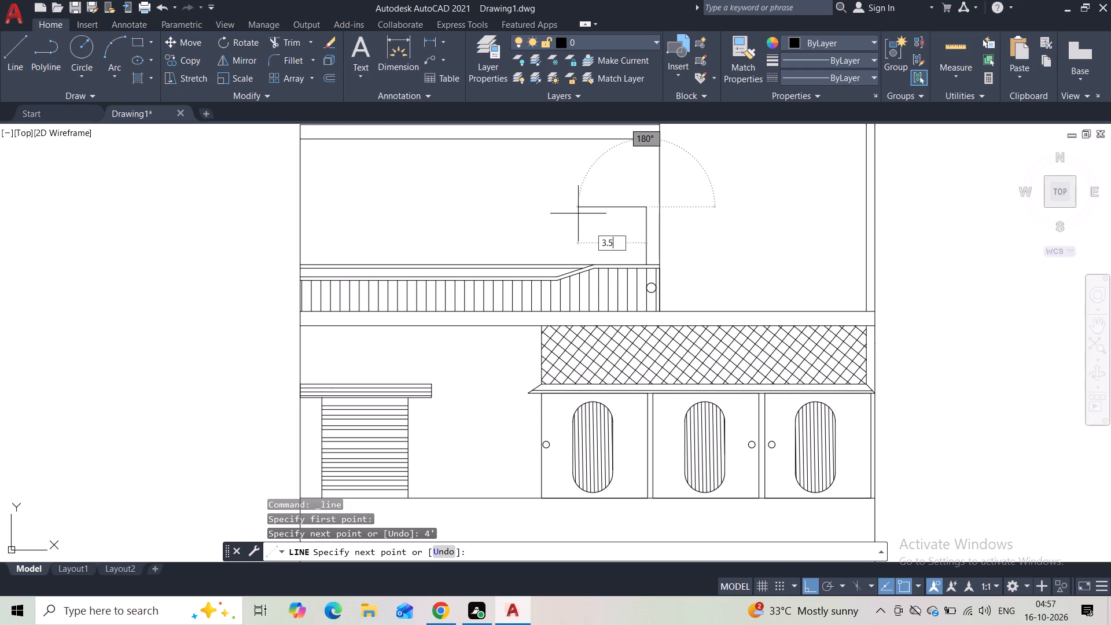
key("apostrophe")
key("Return")
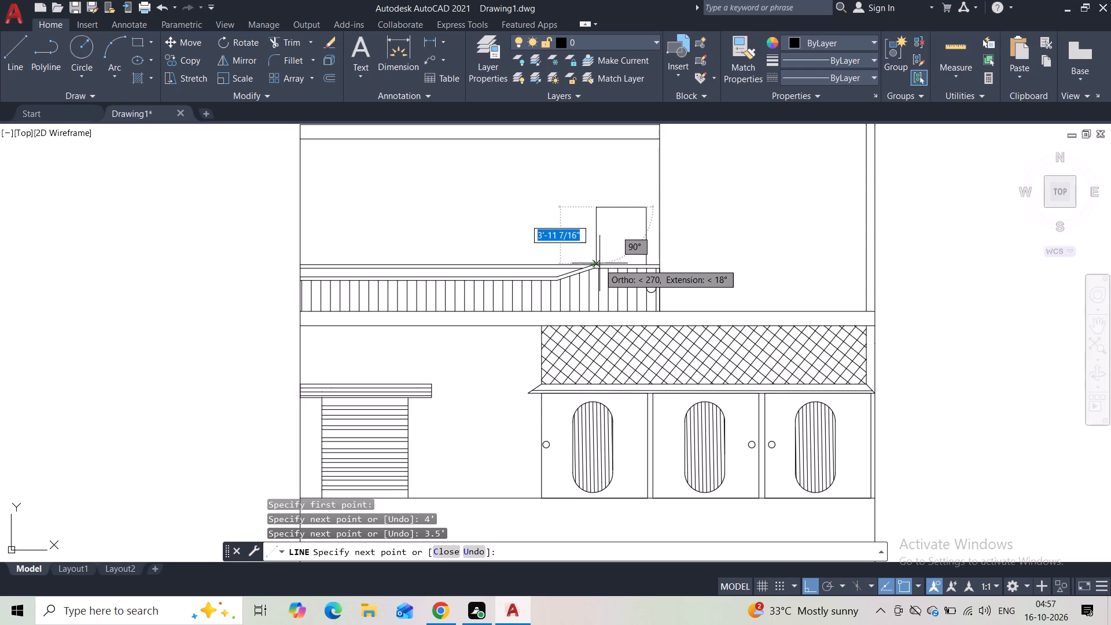
scroll(598, 264, "up", 4)
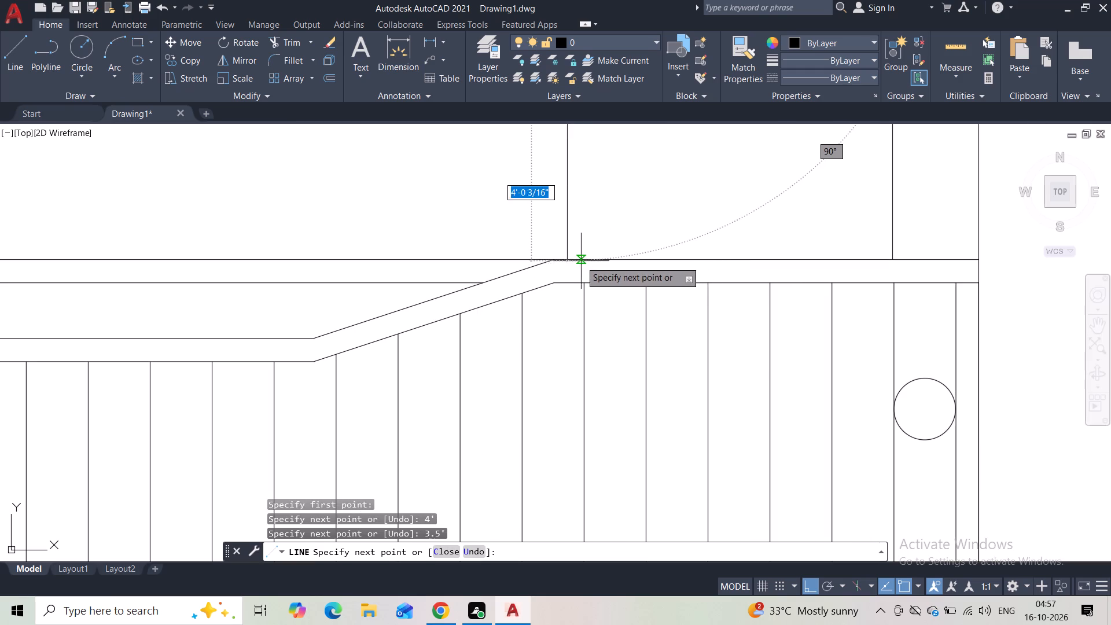
left_click(572, 259)
key("Escape")
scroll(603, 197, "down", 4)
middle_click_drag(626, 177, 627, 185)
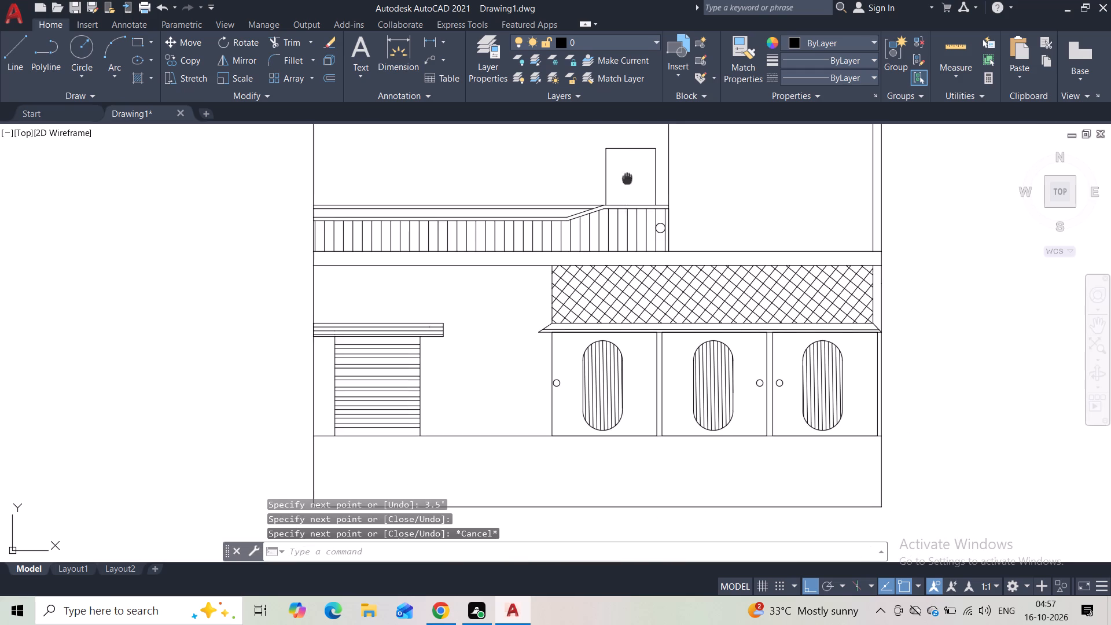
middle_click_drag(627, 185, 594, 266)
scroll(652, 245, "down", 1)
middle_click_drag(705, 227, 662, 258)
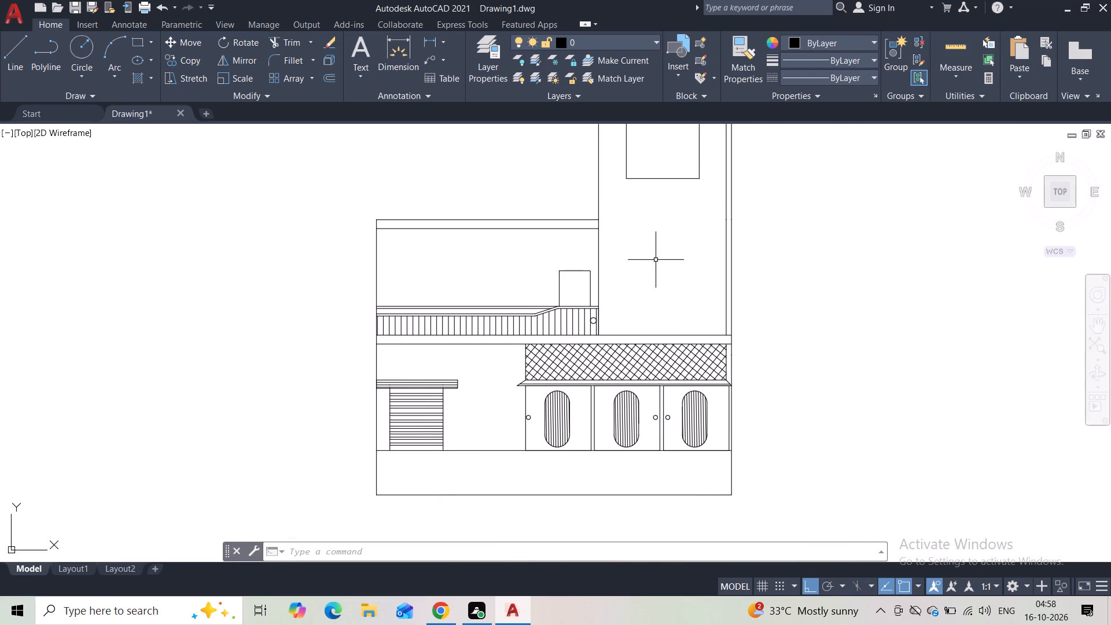
Offset the top and both side lines of the upper-storey window outline outward by 2".
scroll(583, 272, "up", 2)
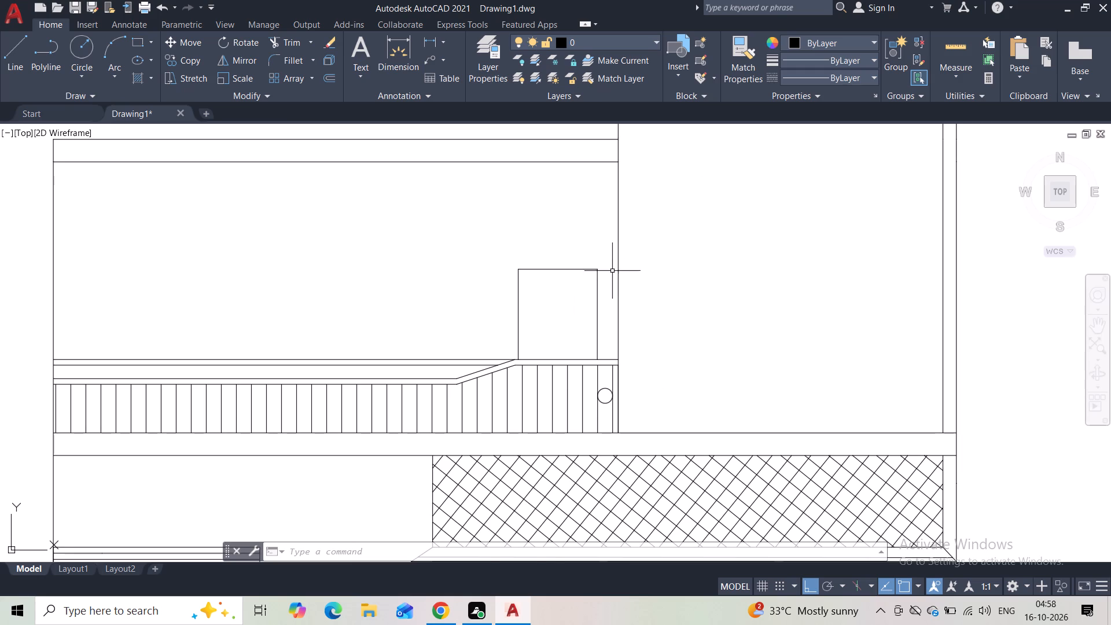
left_click(612, 271)
left_click(500, 312)
left_click(601, 260)
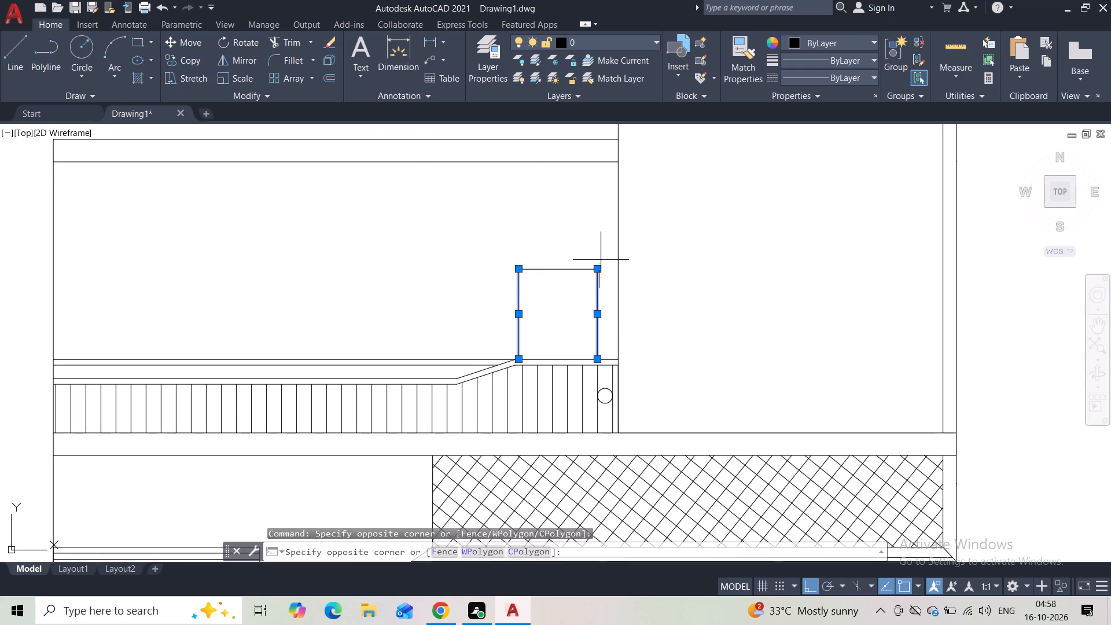
left_click(541, 275)
left_click(329, 80)
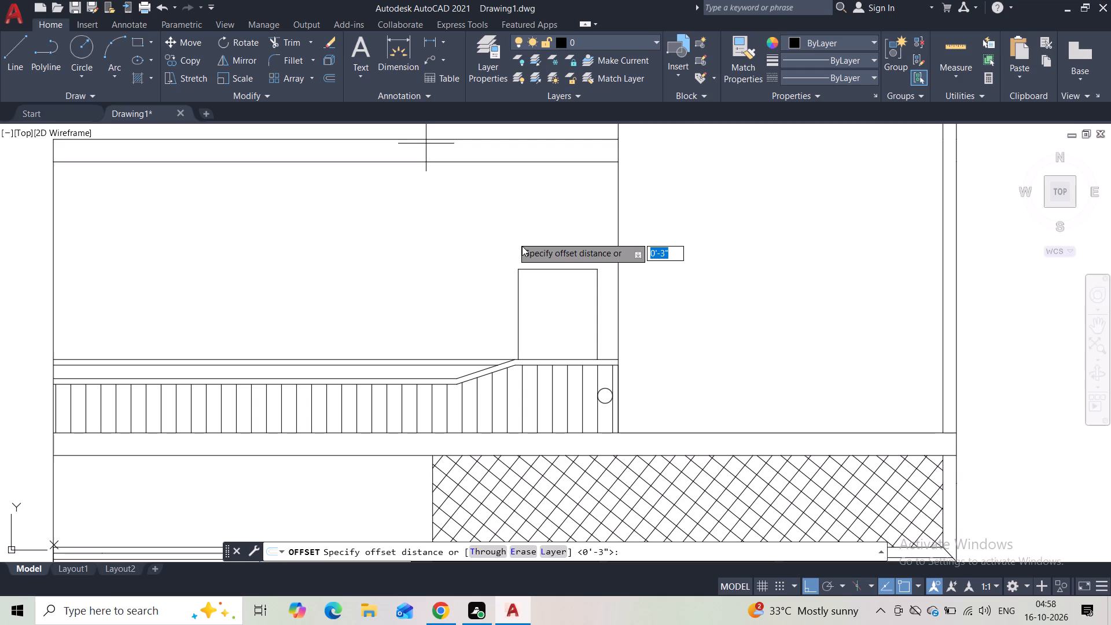
type("2\"")
key("Return")
left_click(541, 269)
left_click(540, 223)
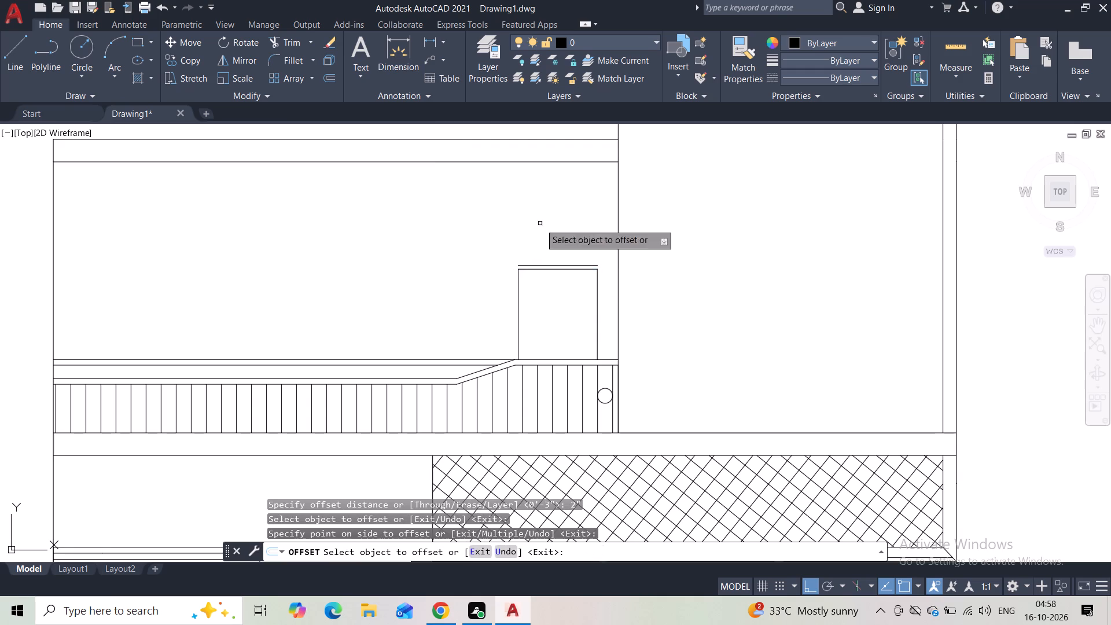
left_click(518, 283)
left_click(494, 295)
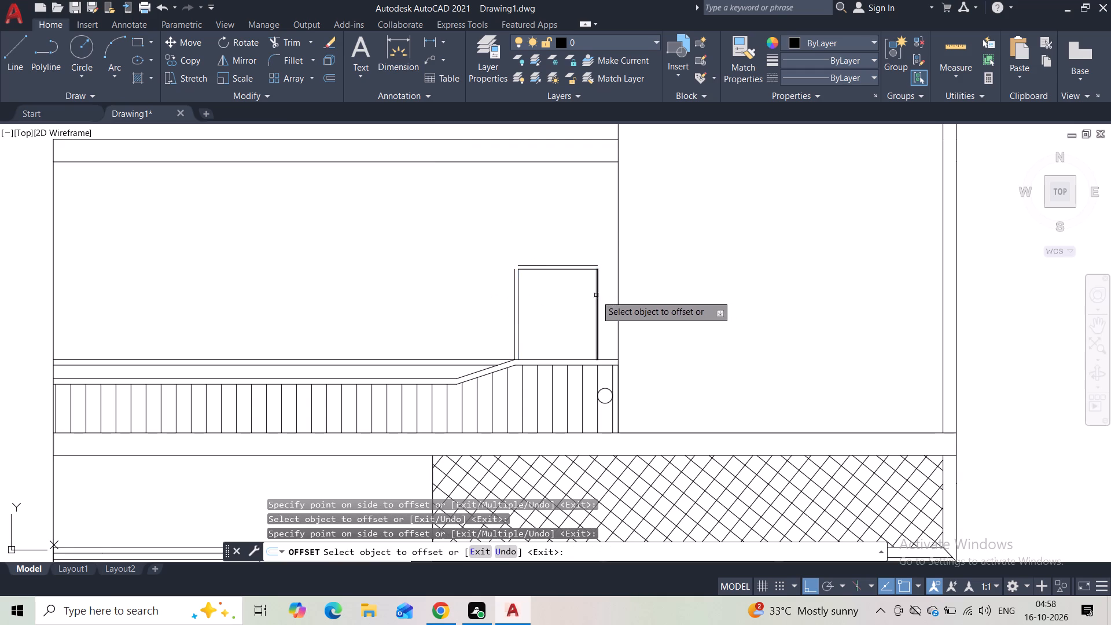
left_click(596, 295)
left_click(606, 297)
key("Escape")
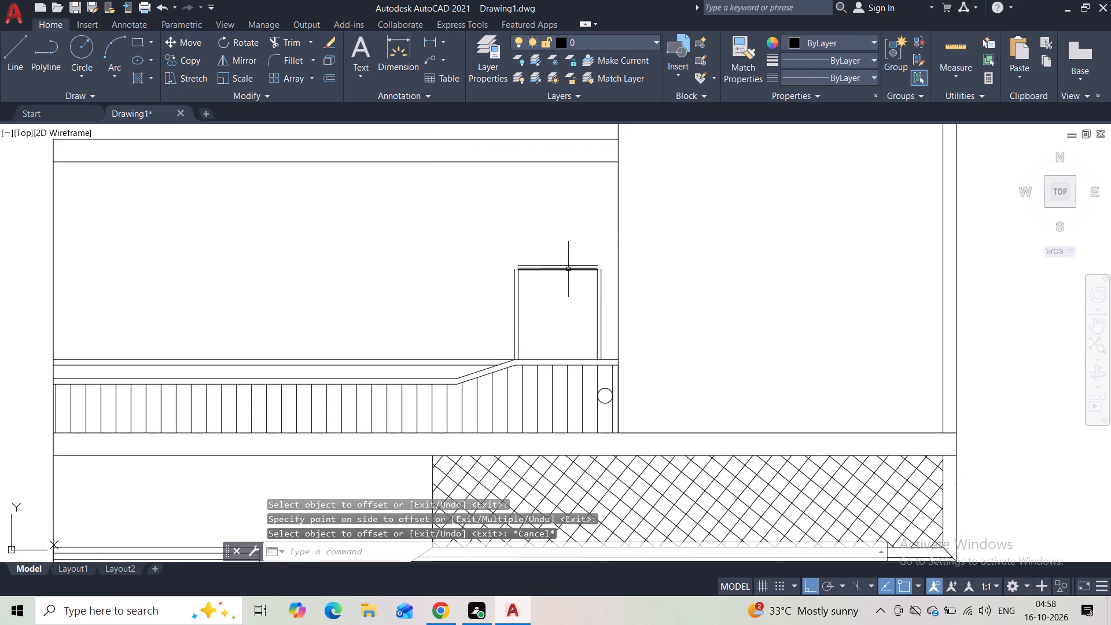
Close both open upper corners of the window's outer frame with short connecting lines.
left_click(21, 61)
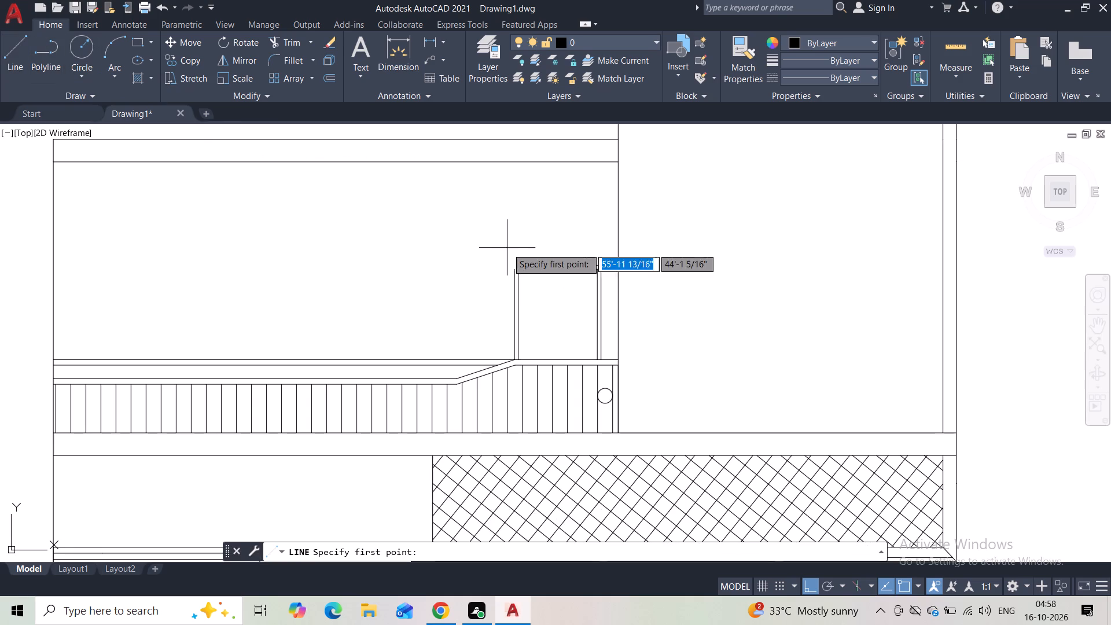
scroll(508, 248, "up", 3)
left_click(529, 329)
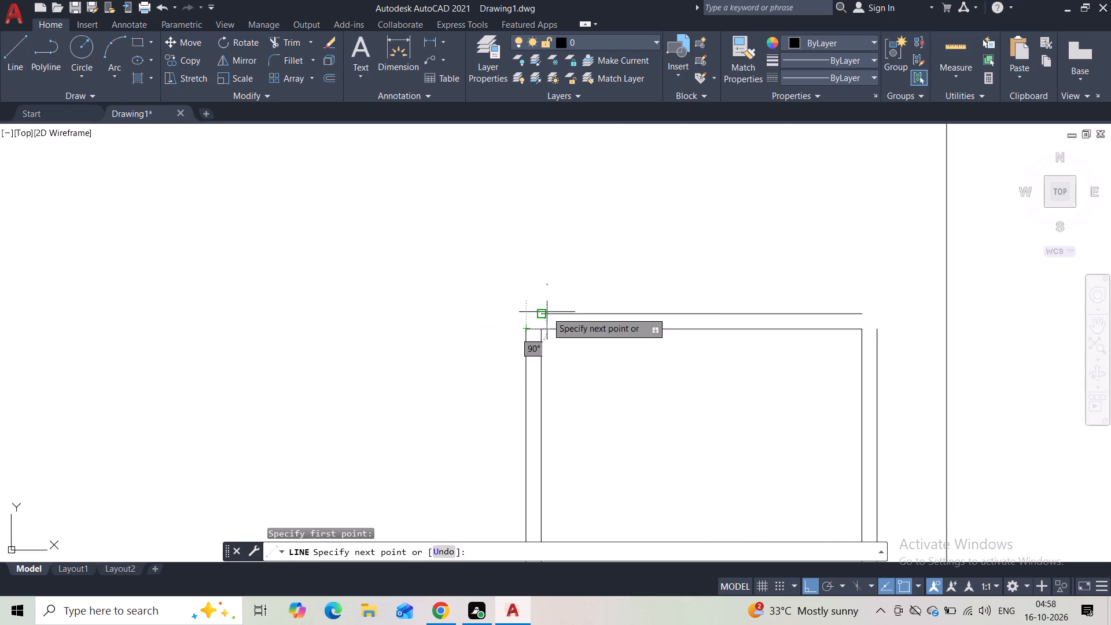
left_click(528, 312)
left_click(541, 317)
key("Escape")
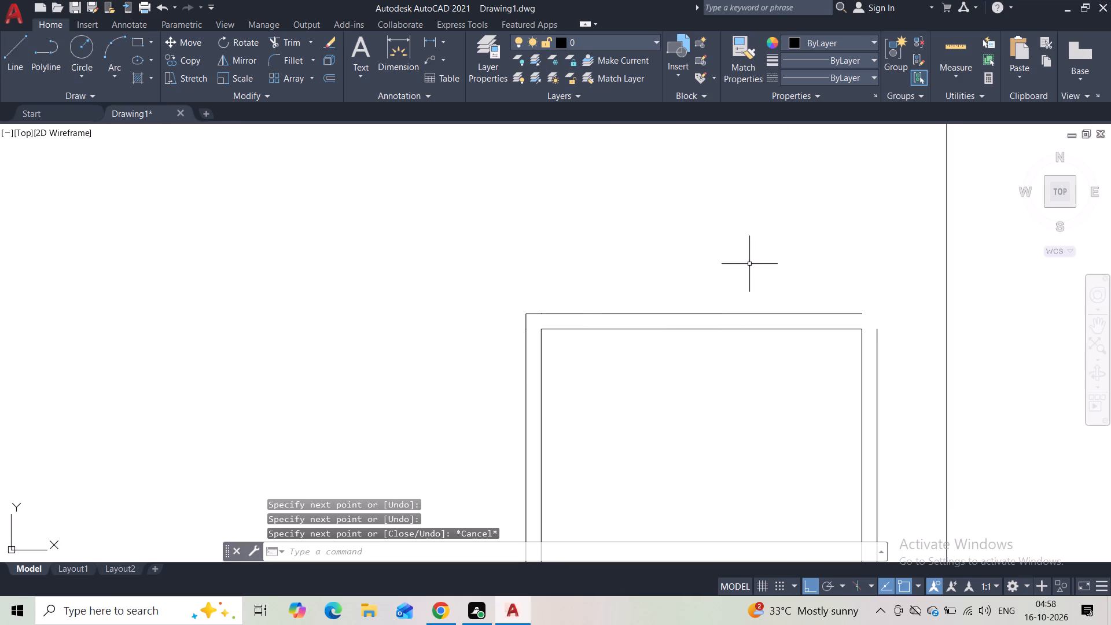
key("space")
left_click(862, 318)
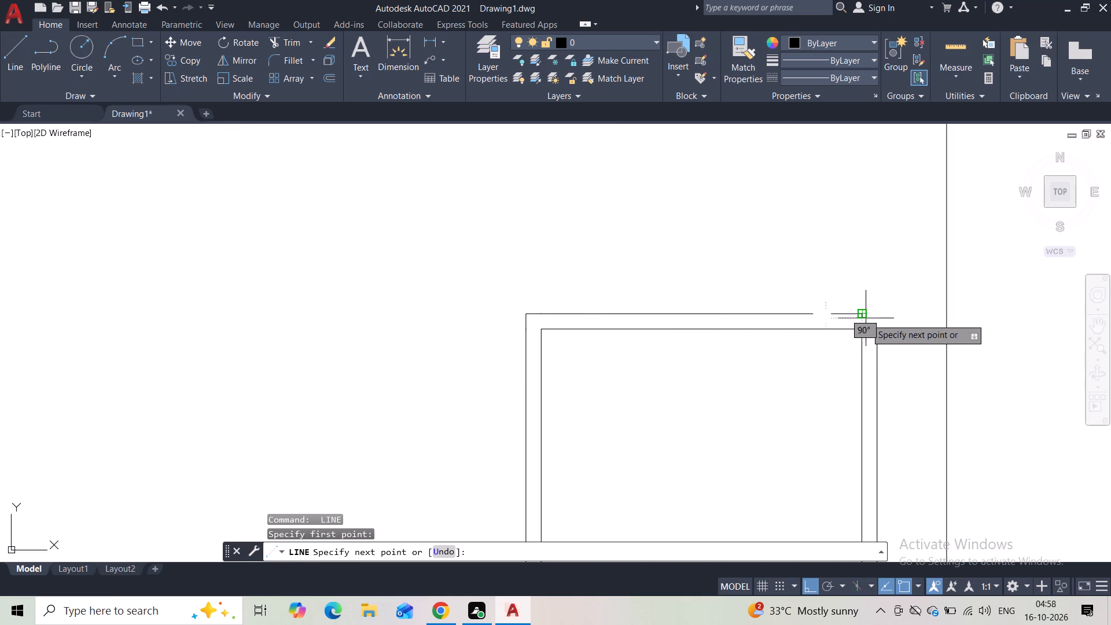
left_click(875, 314)
left_click(874, 323)
key("Escape")
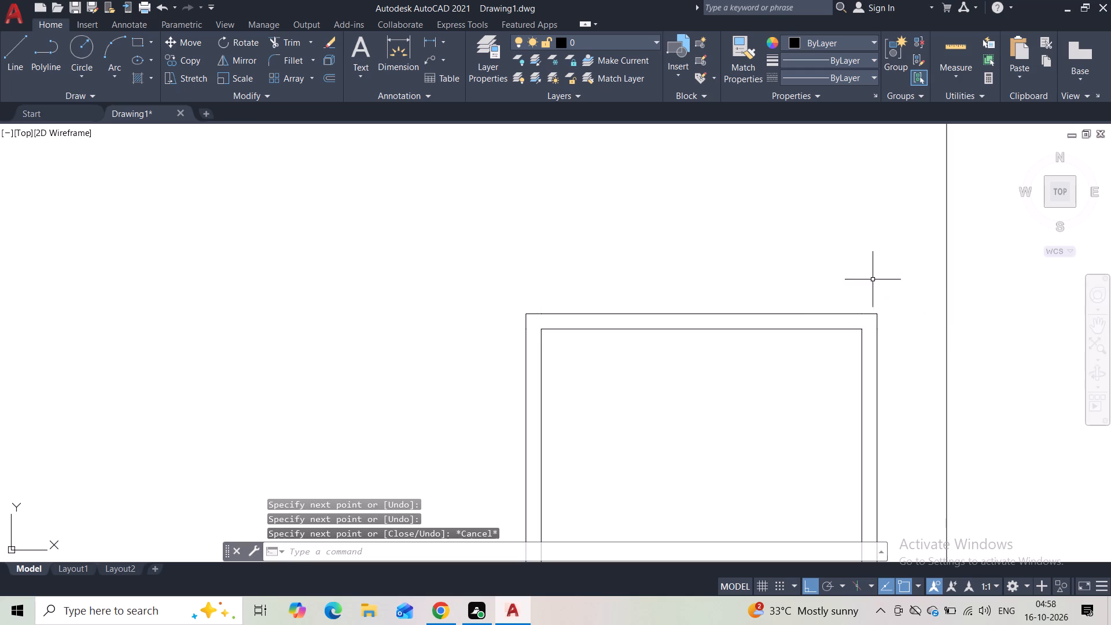
Draw a rectangle about 1'-10" wide and 2'-7" high inside the window frame, with its base on the stepped band.
scroll(870, 284, "down", 1)
middle_click_drag(865, 283, 656, 199)
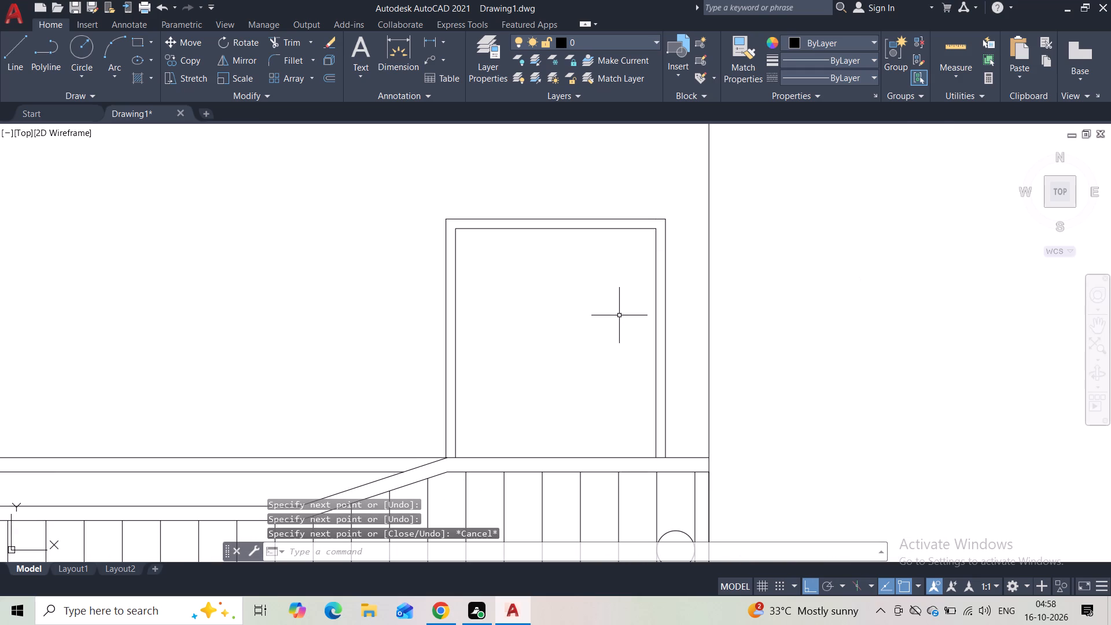
scroll(466, 312, "down", 2)
middle_click_drag(502, 365, 453, 251)
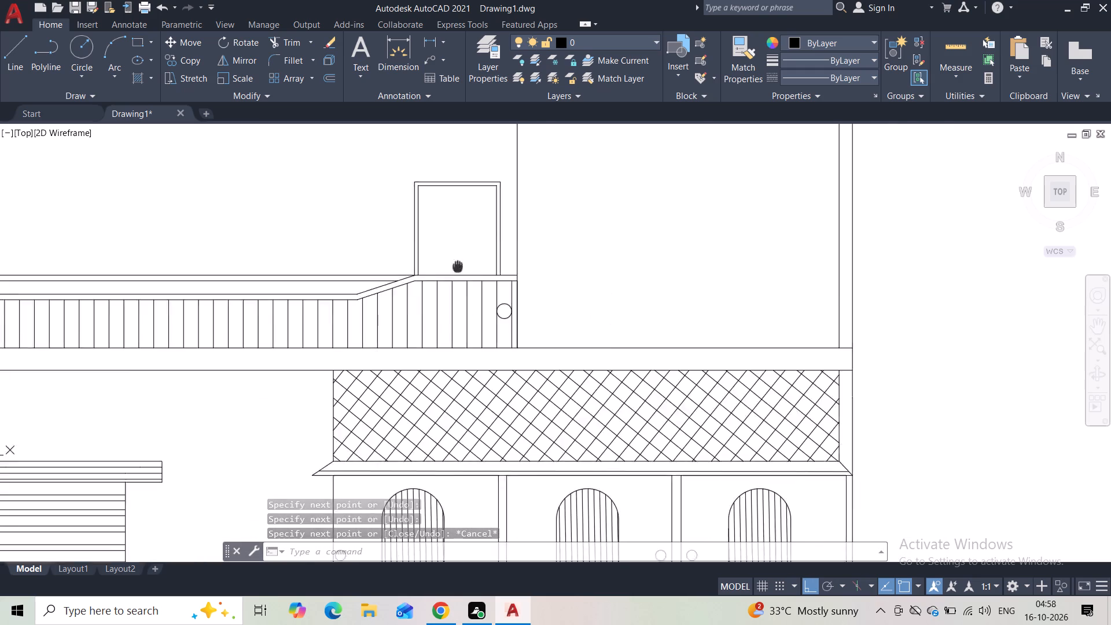
middle_click_drag(453, 251, 445, 198)
middle_click_drag(446, 181, 420, 320)
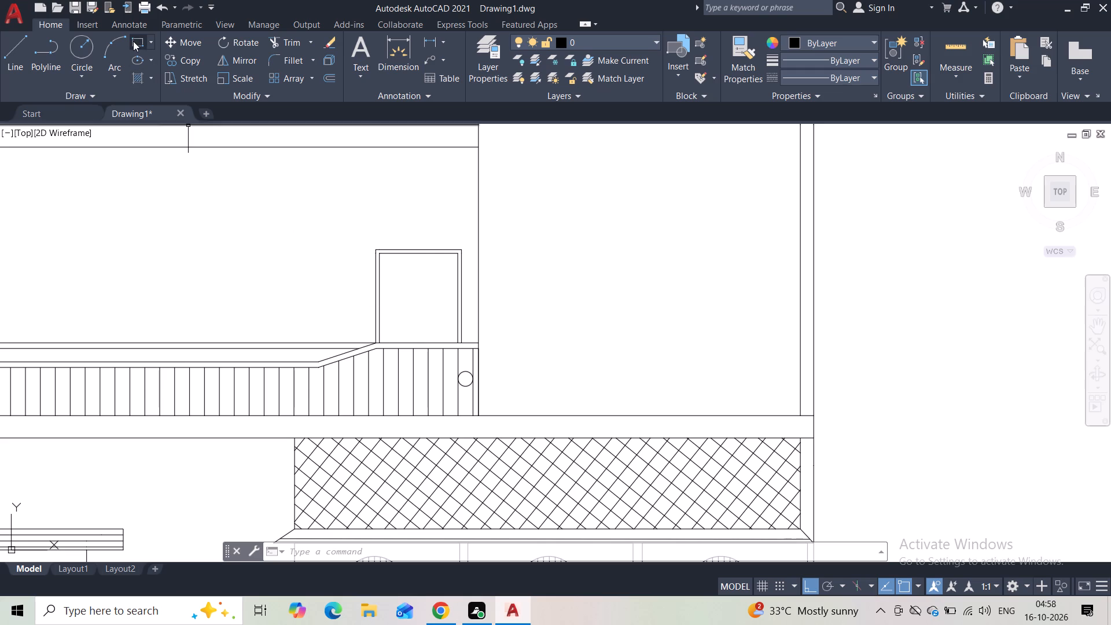
left_click(133, 41)
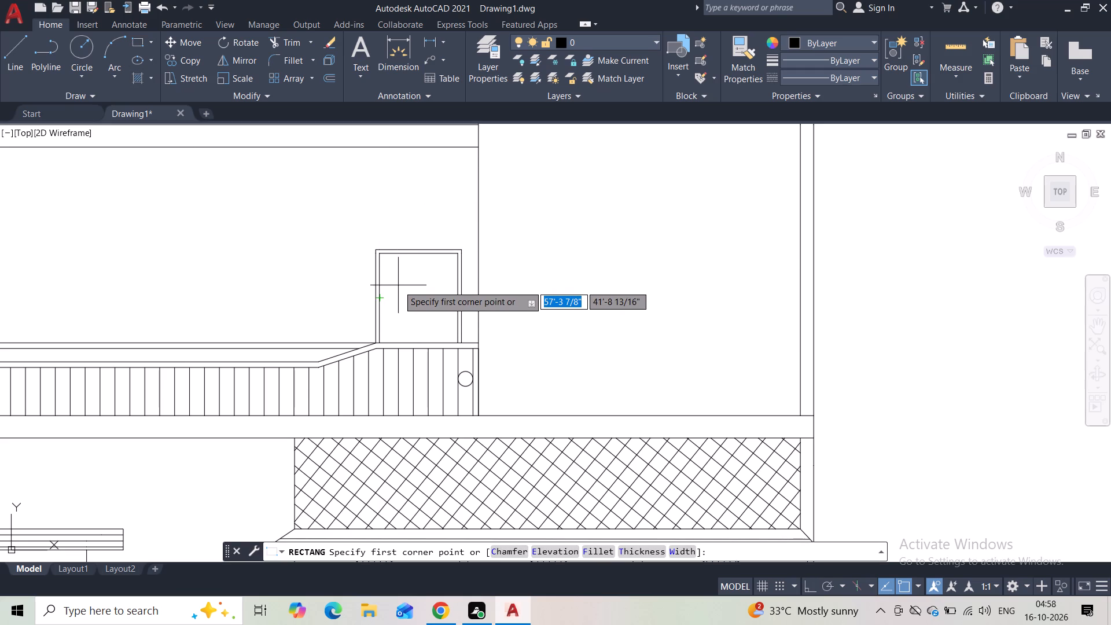
left_click(398, 285)
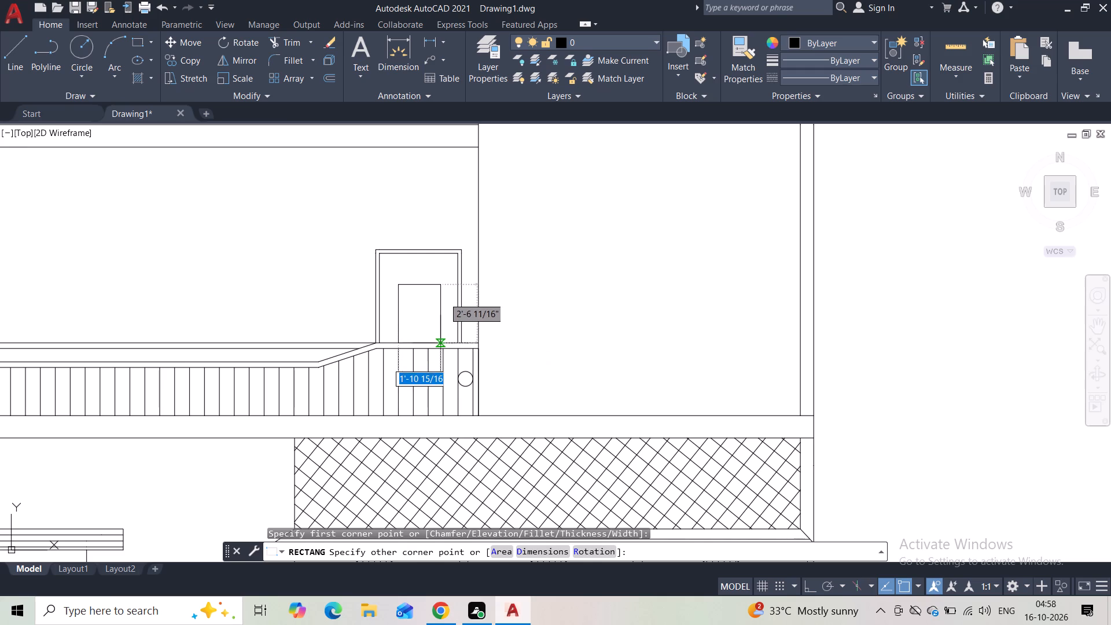
left_click(439, 344)
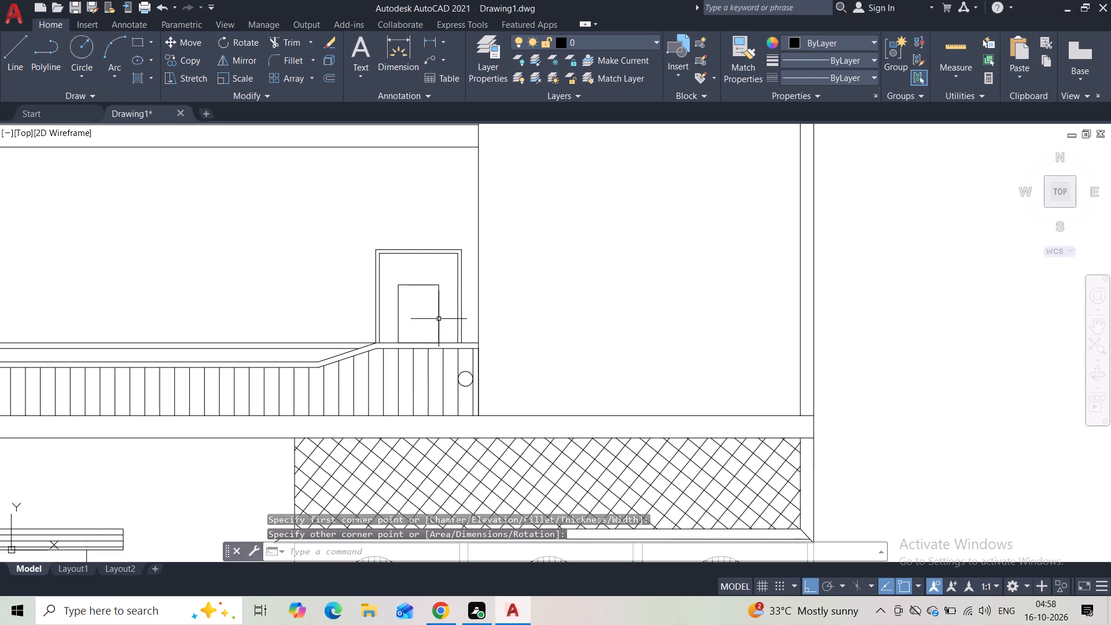
Draw a two-point circle whose diameter spans the top edge of the inner rectangle.
left_click(85, 76)
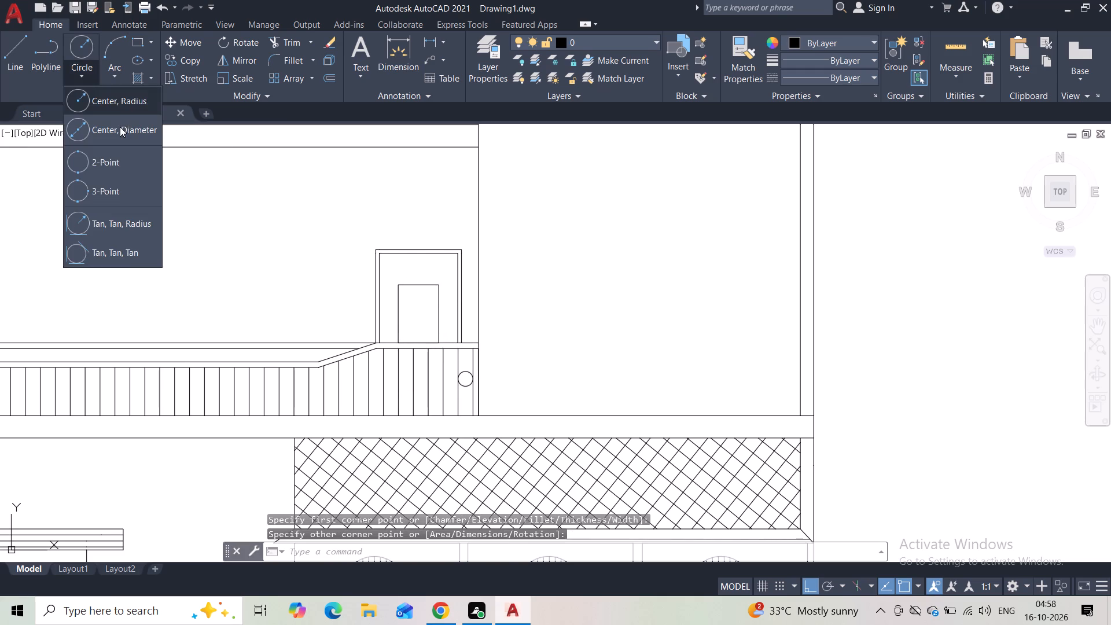
left_click(119, 109)
scroll(452, 306, "up", 1)
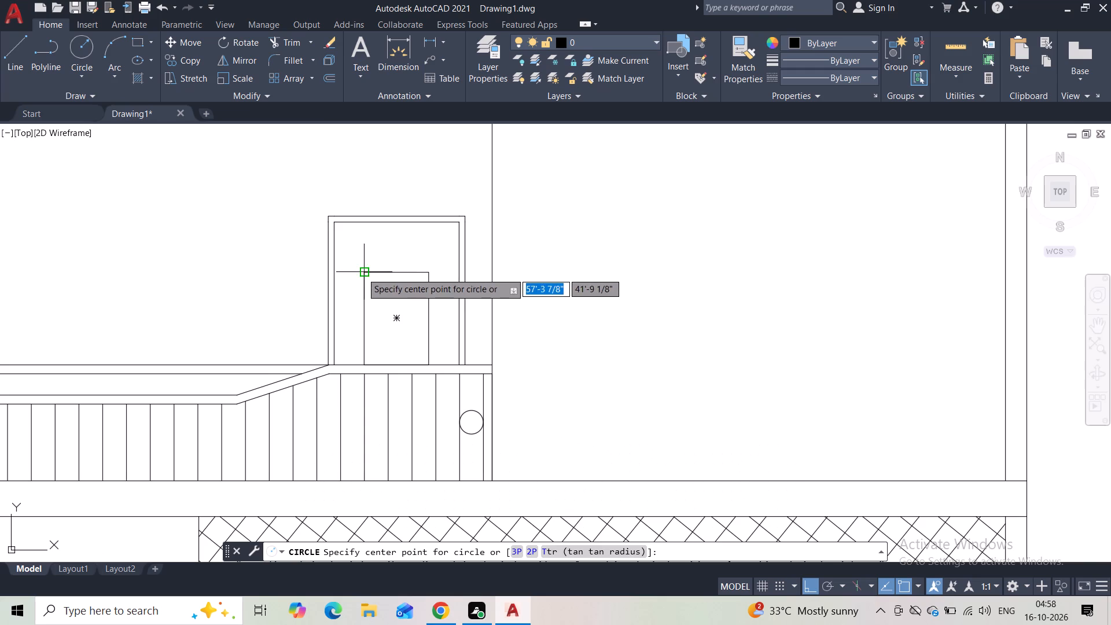
left_click(84, 76)
left_click(108, 161)
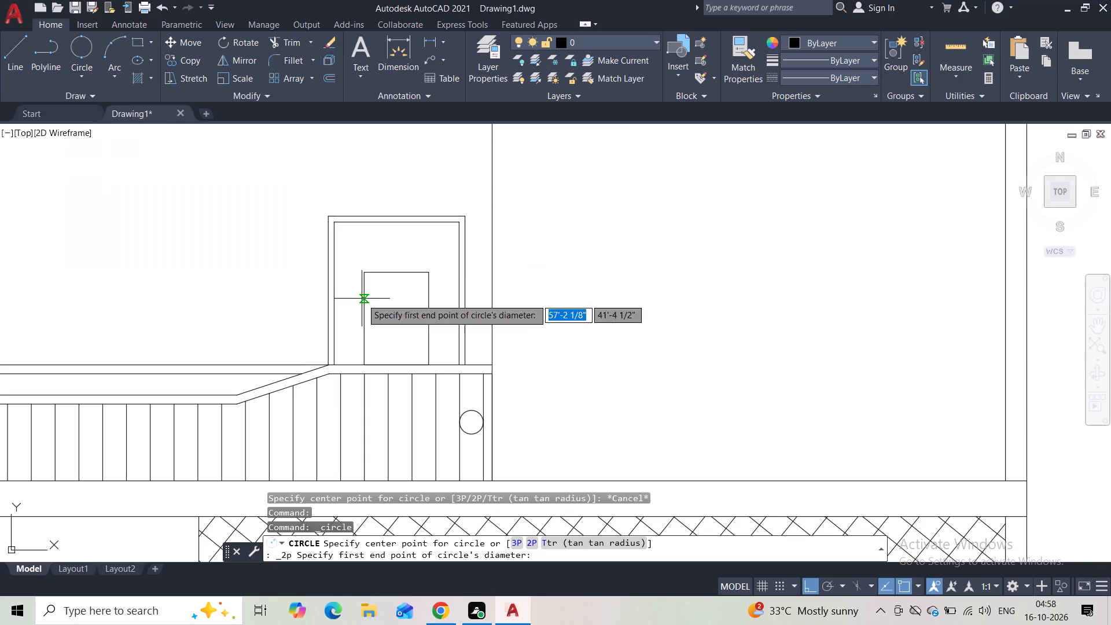
left_click(367, 277)
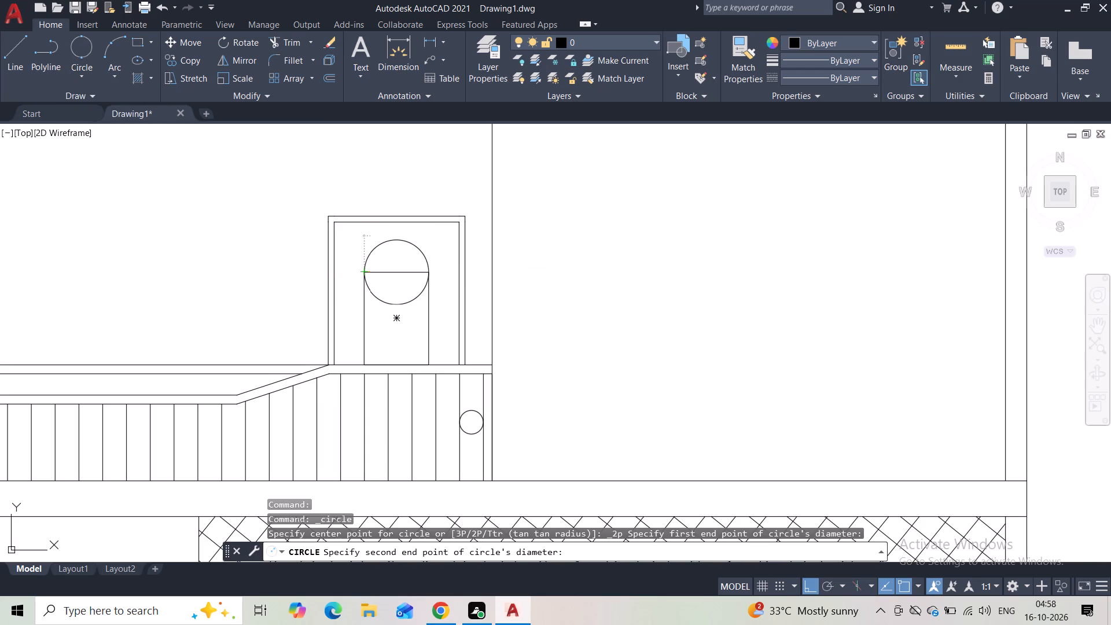
left_click(425, 275)
key("Escape")
Trim the circle's lower half, the rectangle's top edge and its base line to form an arched panel.
left_click(278, 46)
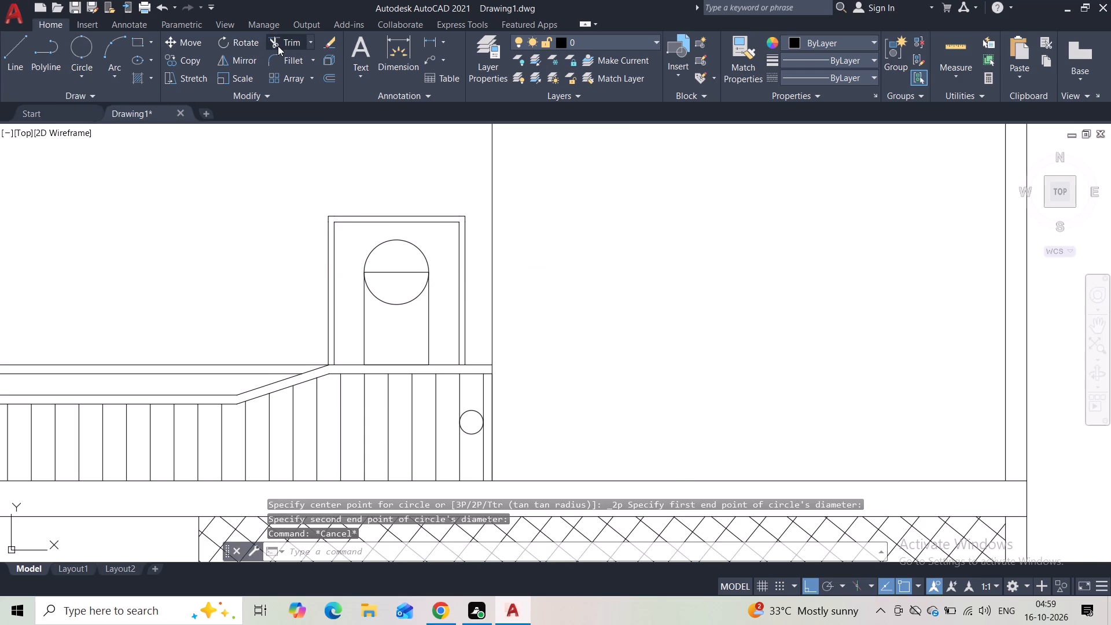
left_click_drag(384, 261, 389, 321)
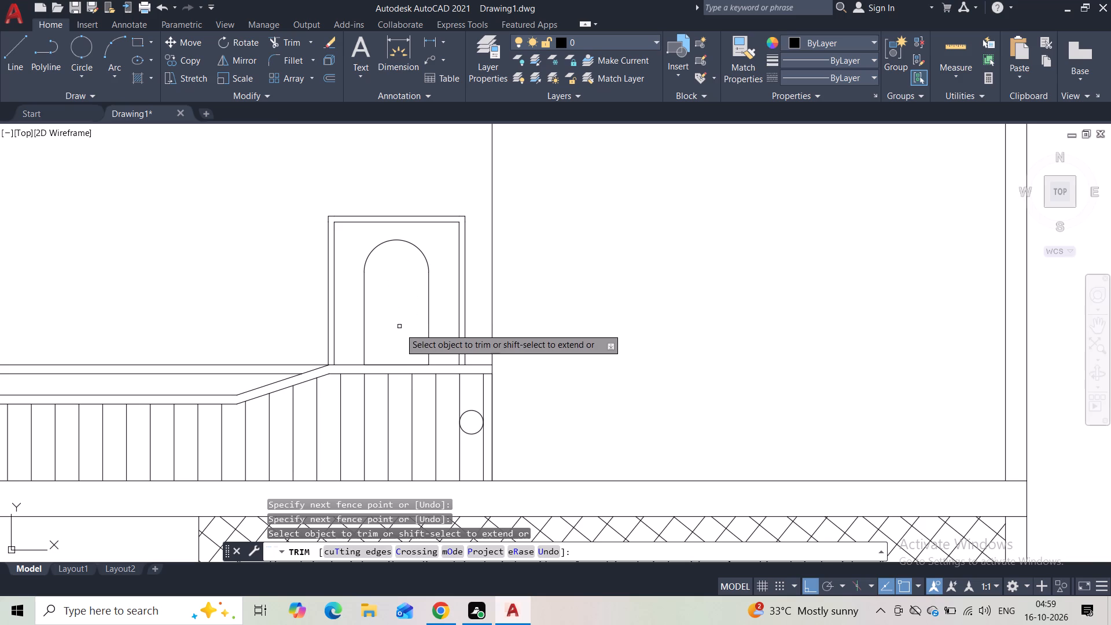
left_click(394, 363)
key("Escape")
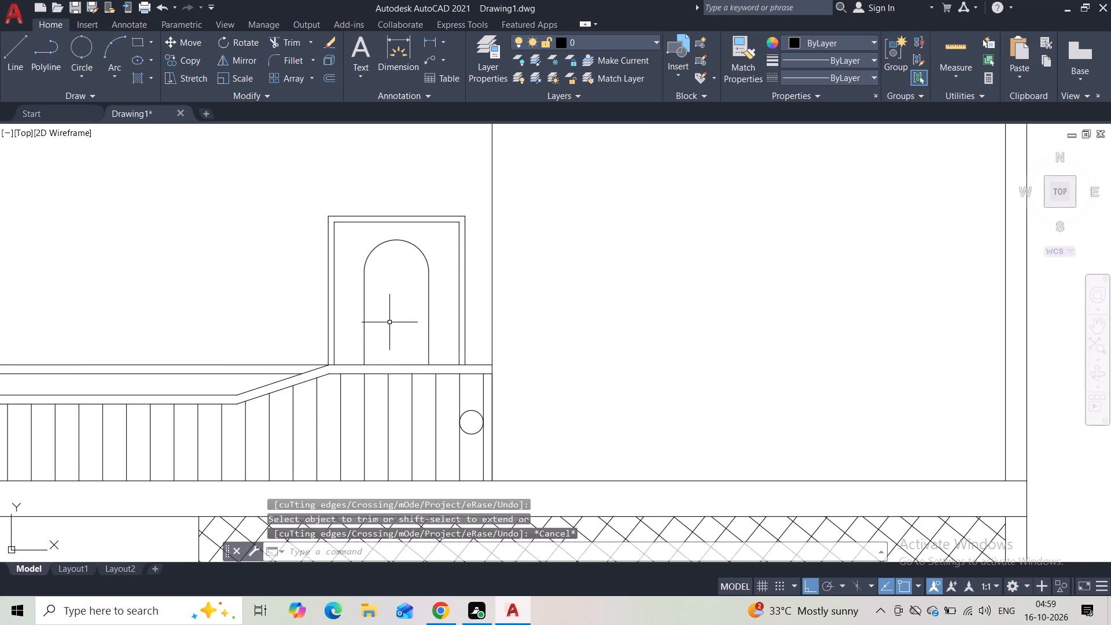
Draw a small knob circle of about 2" radius between the arched panel and the frame's tower-side edge, low down.
scroll(389, 322, "down", 2)
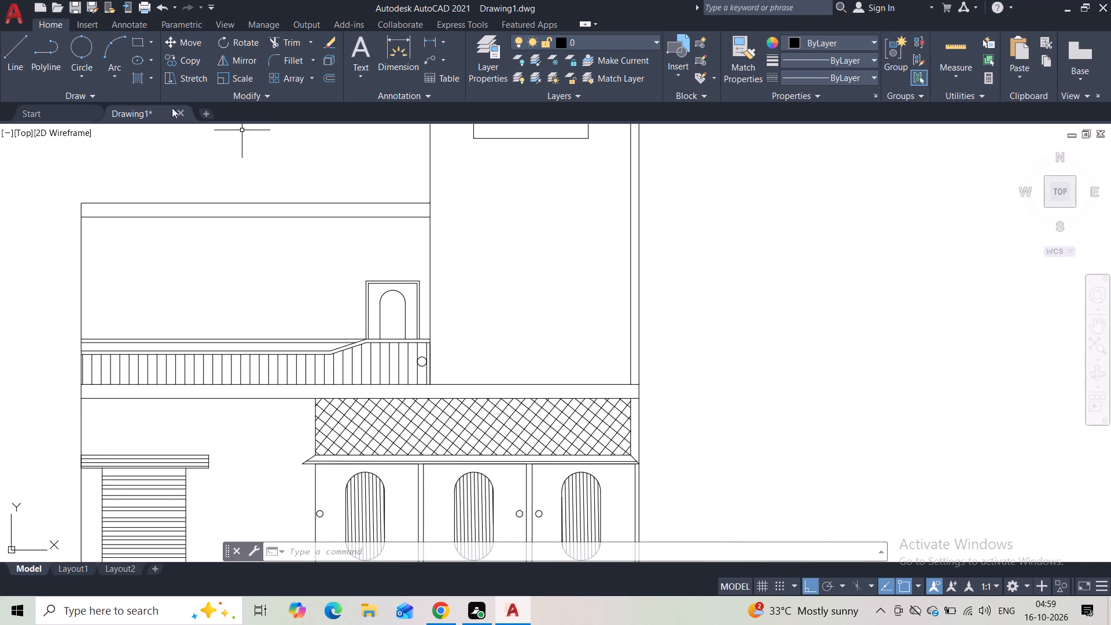
left_click(76, 71)
left_click(95, 108)
scroll(398, 317, "up", 1)
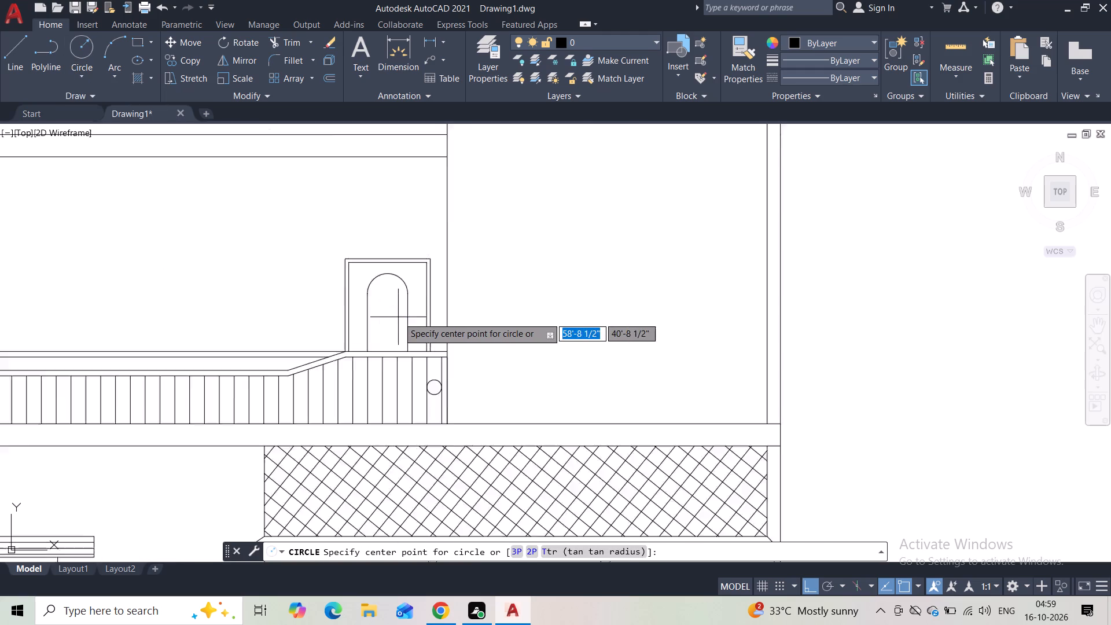
scroll(398, 317, "up", 1)
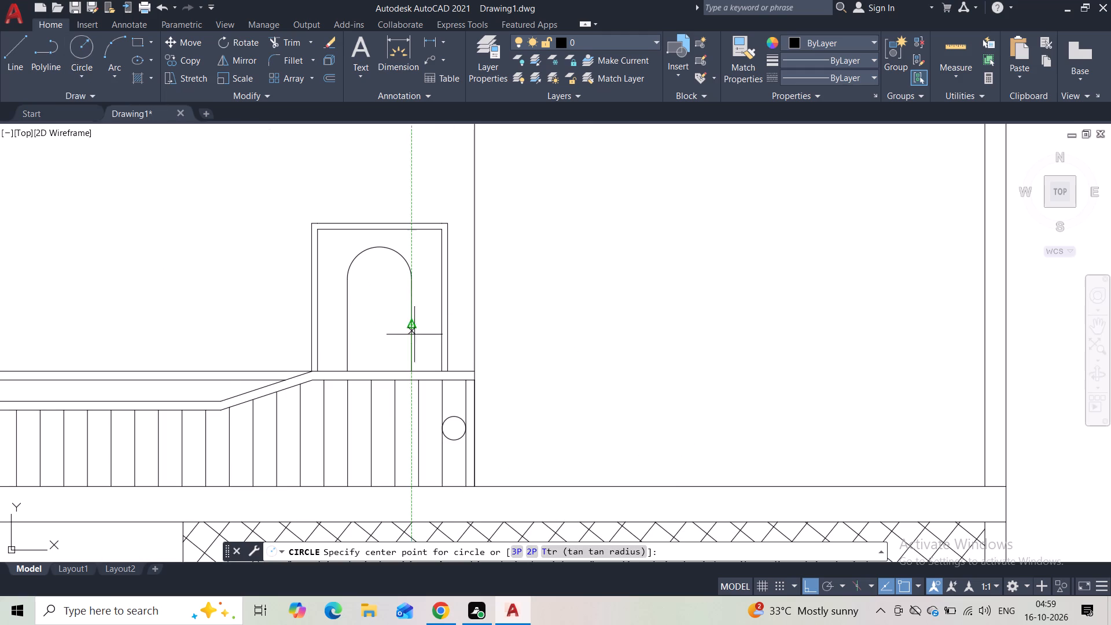
scroll(425, 353, "up", 2)
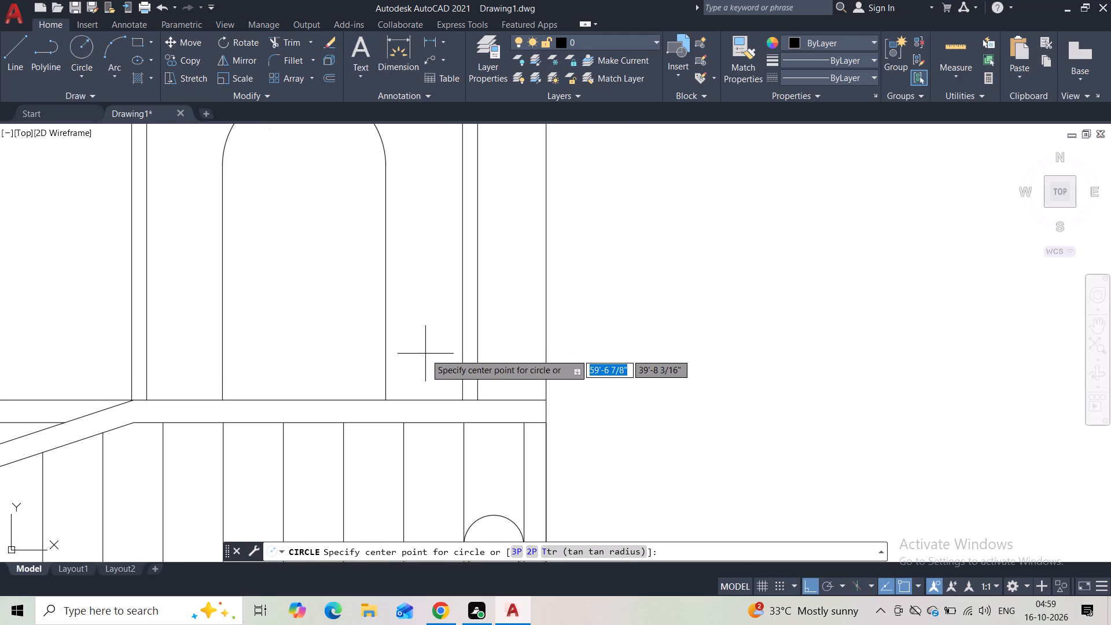
left_click(433, 343)
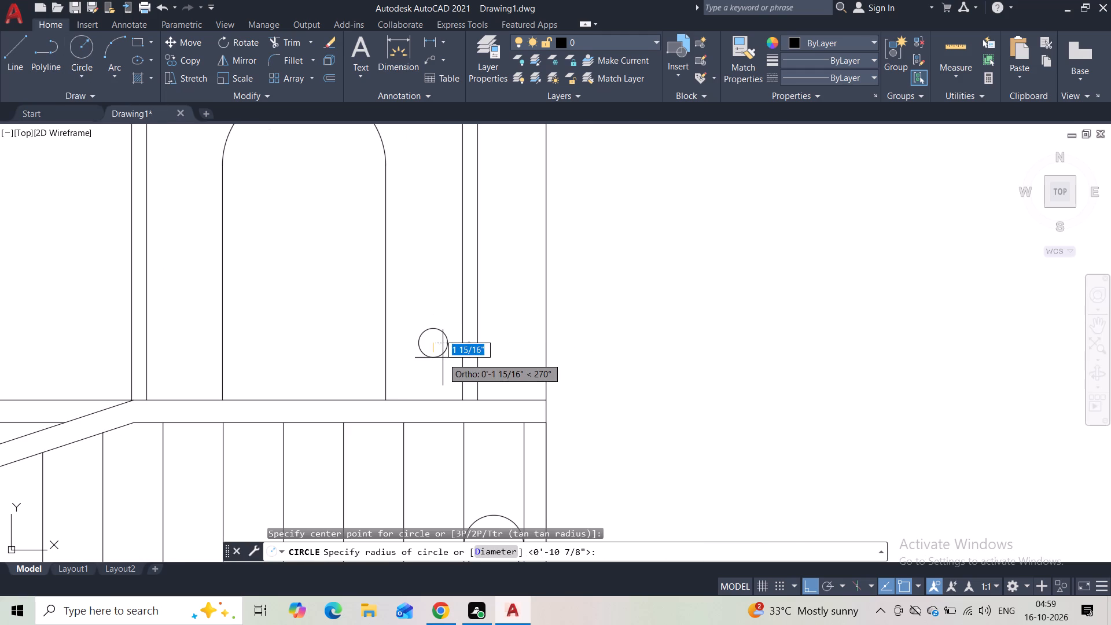
left_click(443, 358)
Hatch the upper-storey door's arched panel with the ANSI32 pattern at angle 225 and scale 7.1.
scroll(439, 251, "down", 2)
scroll(505, 260, "down", 1)
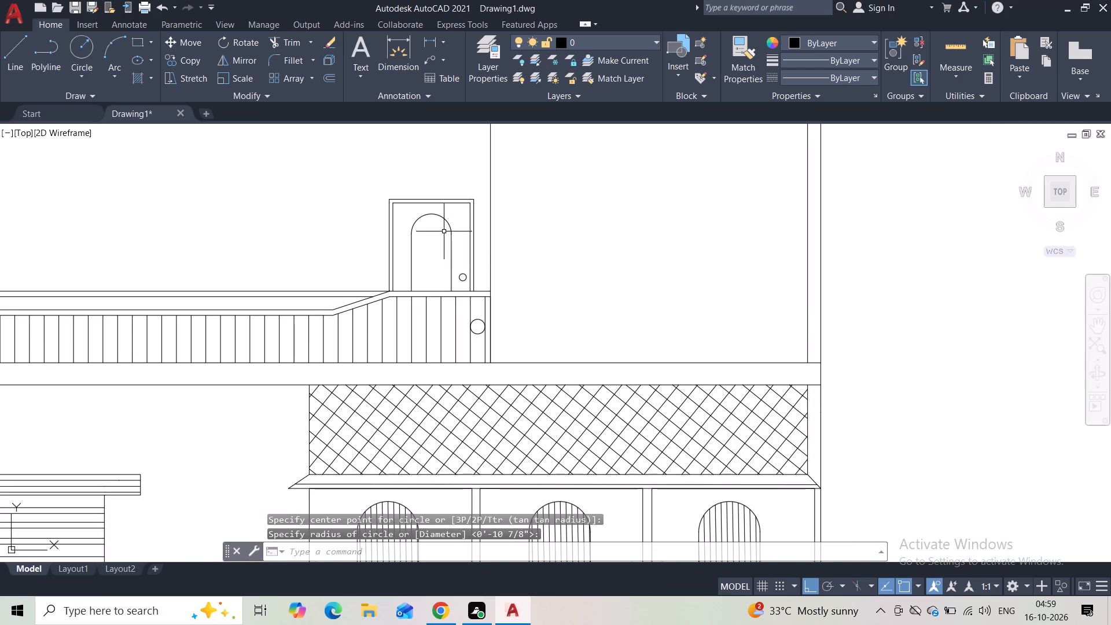
key("h")
left_click(472, 288)
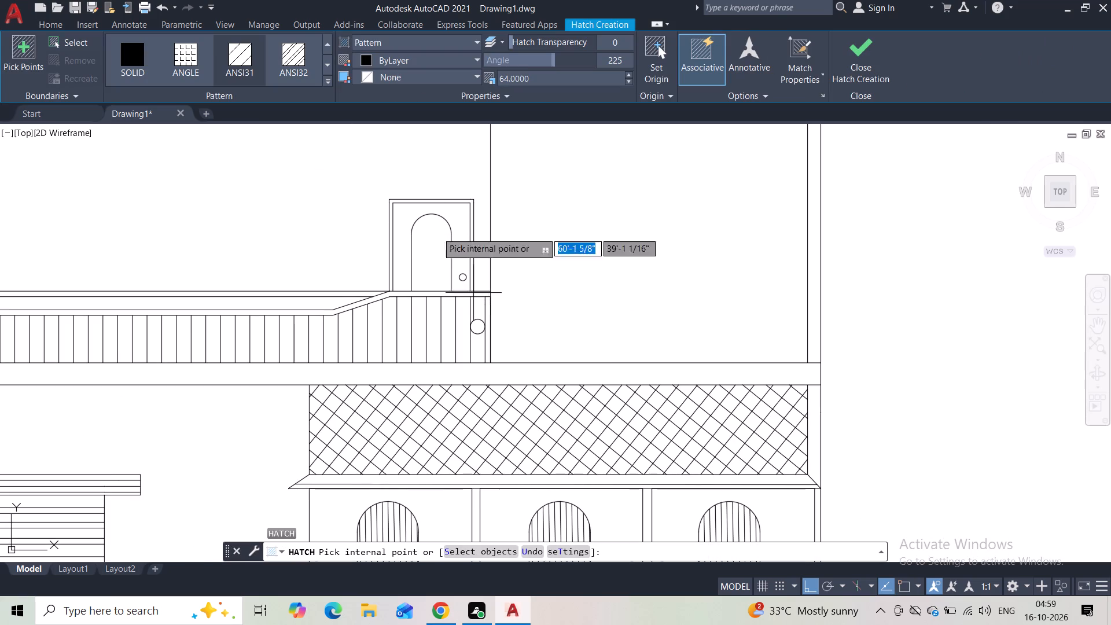
left_click(430, 266)
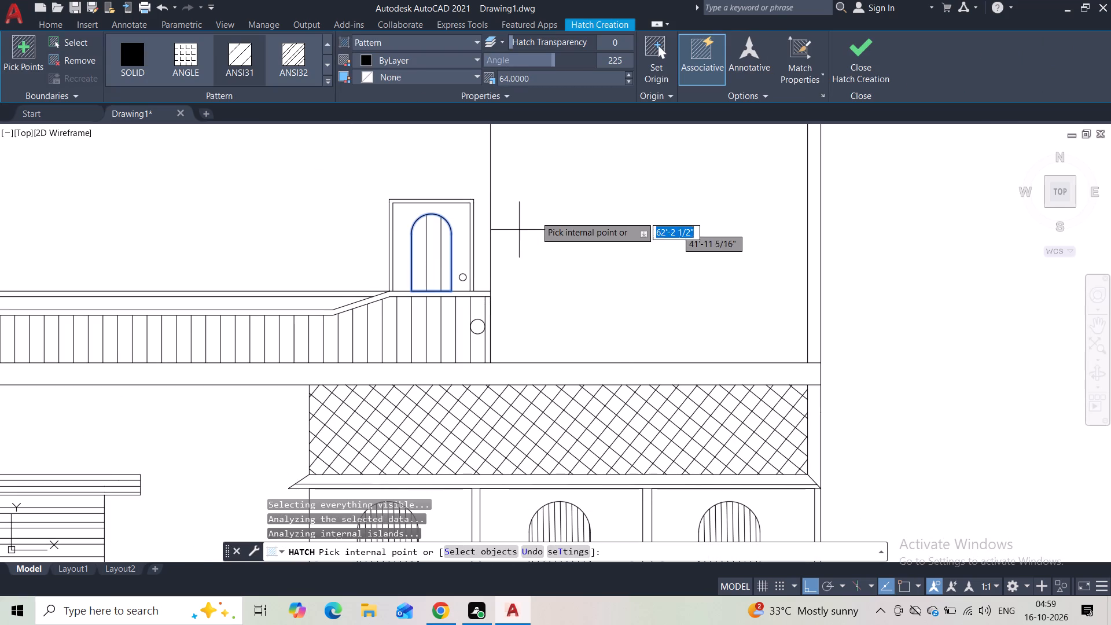
left_click(629, 82)
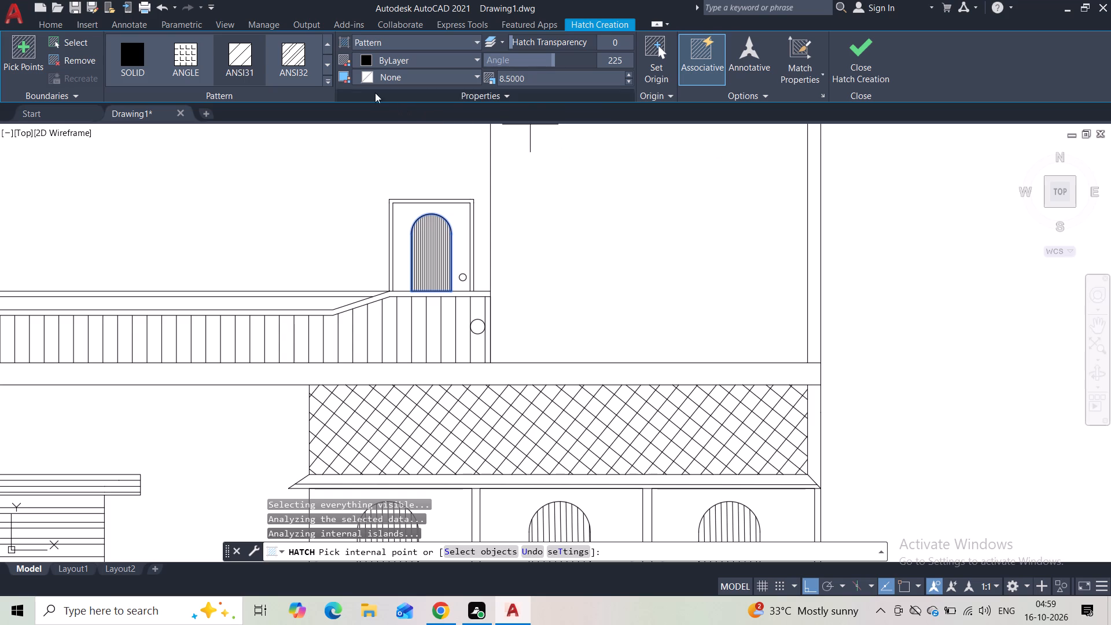
left_click(292, 64)
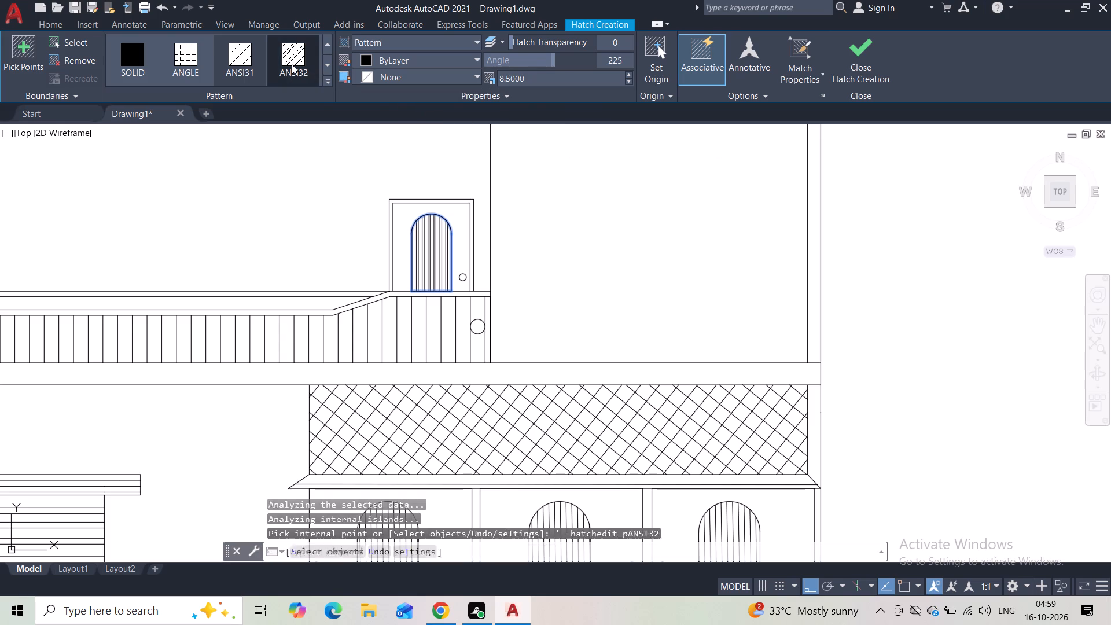
left_click(627, 84)
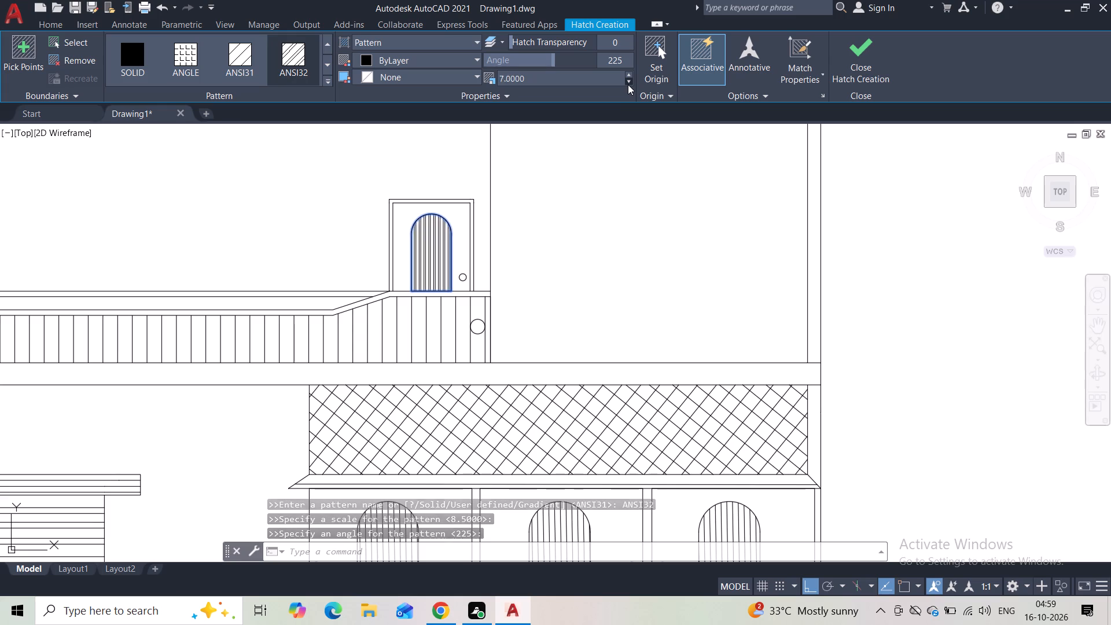
scroll(623, 185, "down", 2)
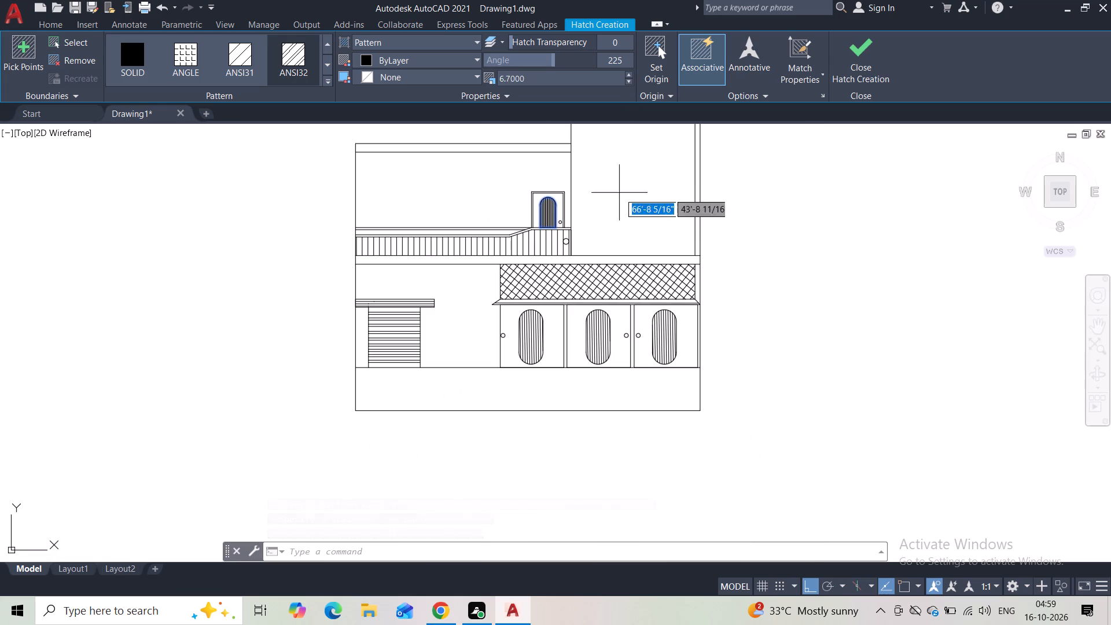
scroll(612, 207, "up", 1)
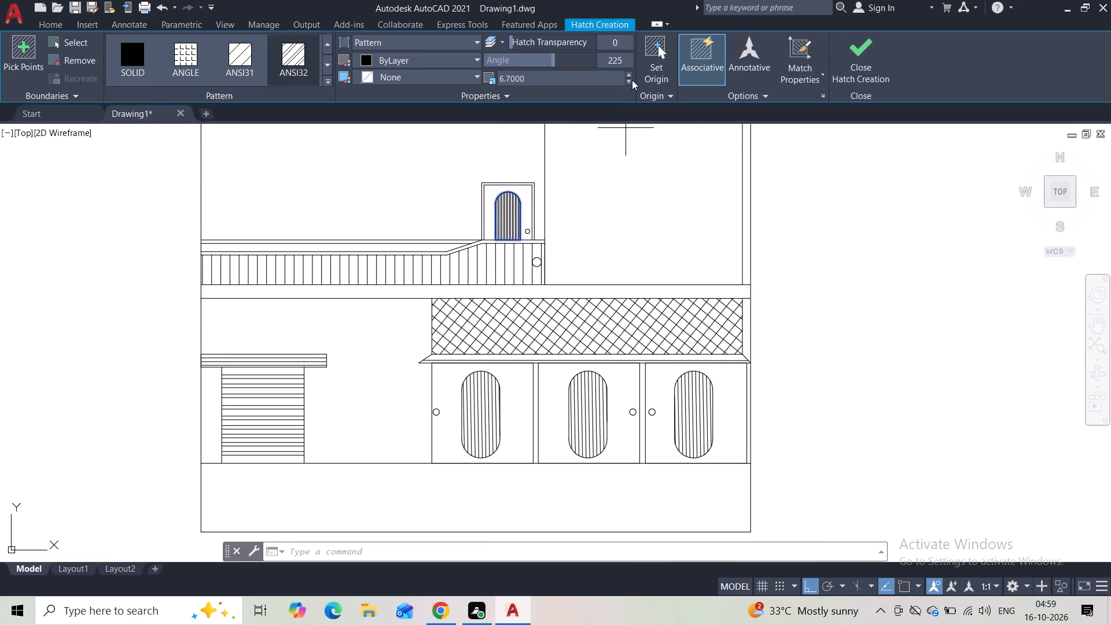
triple_click(630, 75)
left_click(630, 75)
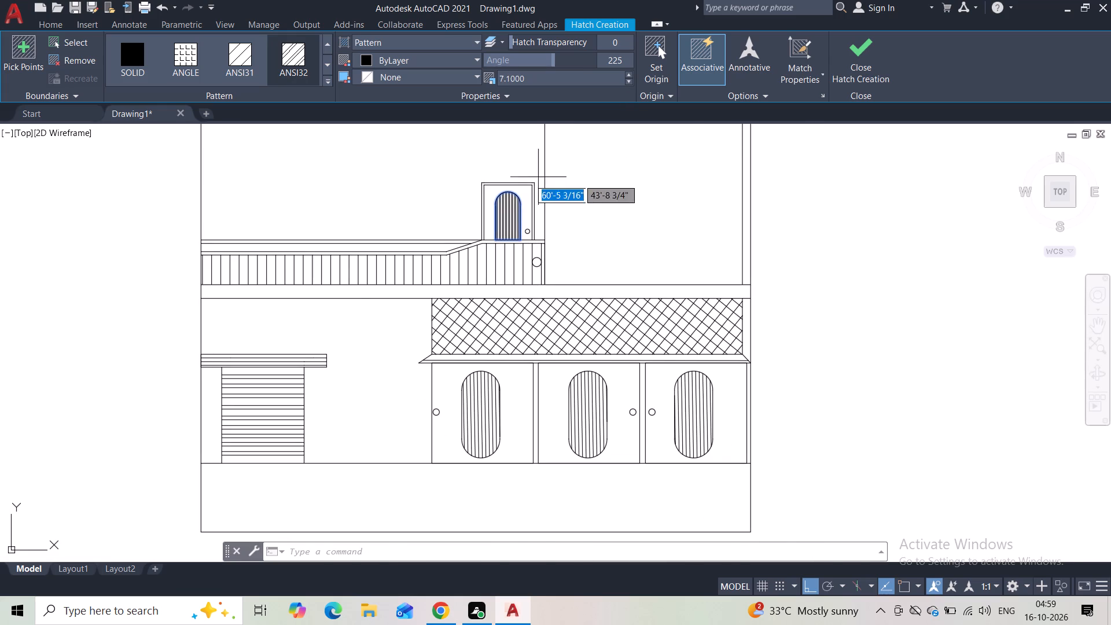
scroll(522, 186, "up", 2)
scroll(510, 245, "up", 2)
scroll(599, 190, "down", 2)
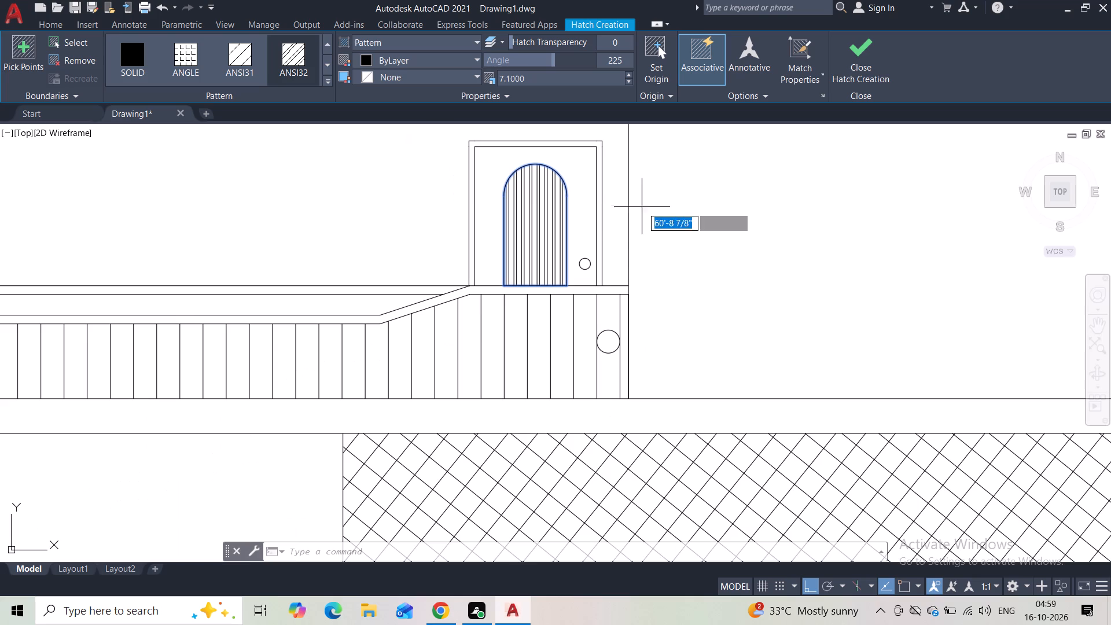
left_click(845, 70)
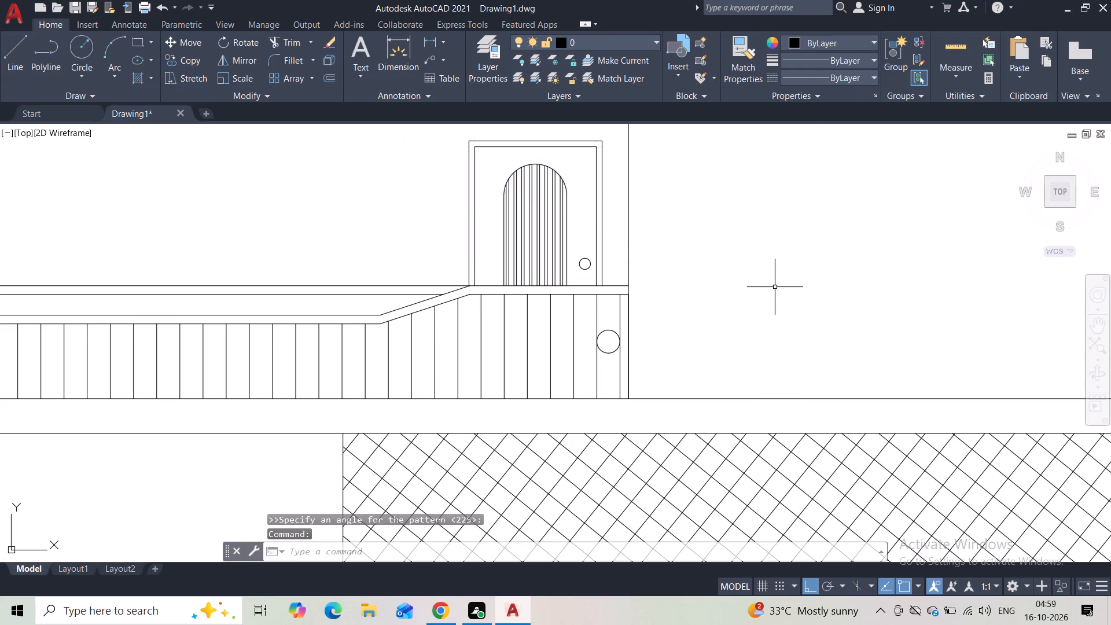
Insert the imperial Aluminum Window elevation block from the Architectural tool palette onto the tower wall.
scroll(775, 295, "down", 2)
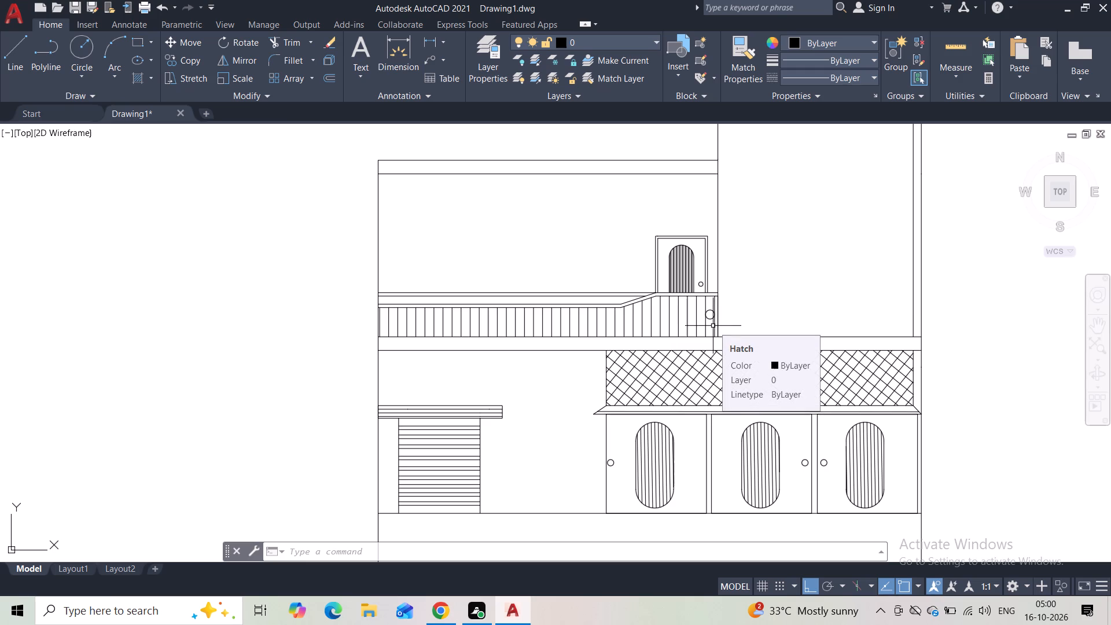
key("ctrl+3")
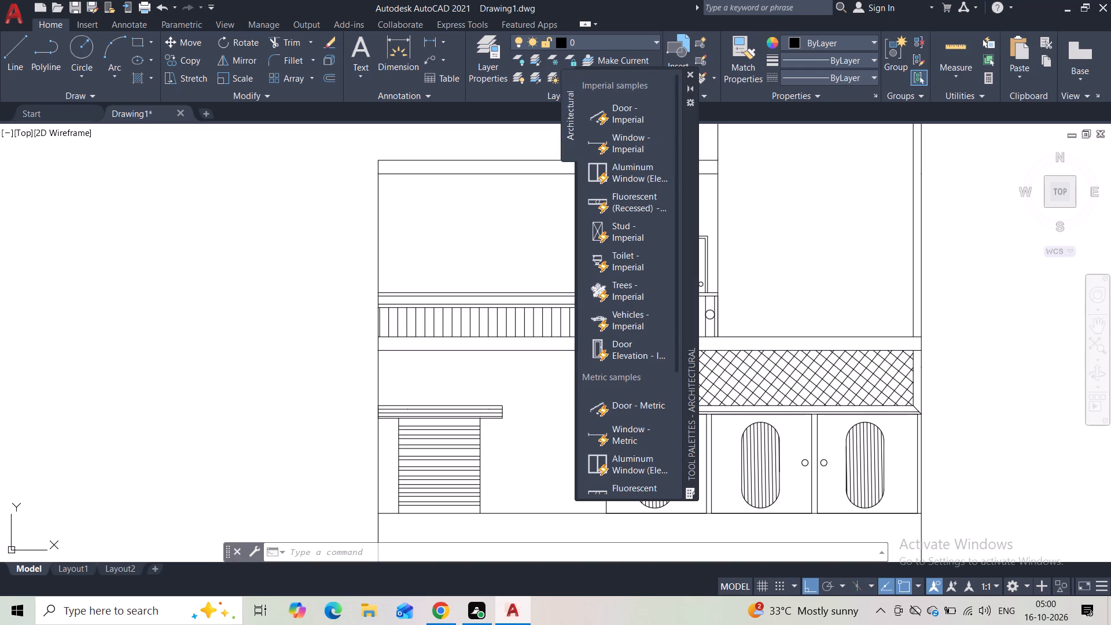
left_click_drag(637, 179, 257, 289)
left_click(691, 77)
Move the window block off the tower, with Ortho off, onto the upper-storey wall beside the arched door.
left_click(826, 196)
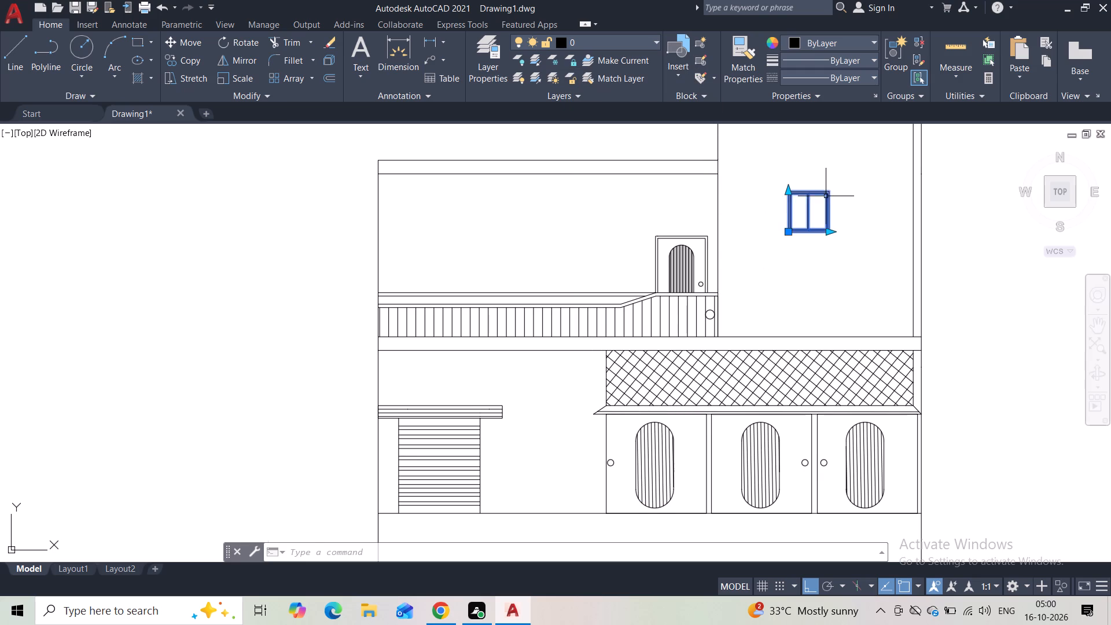
left_click(196, 49)
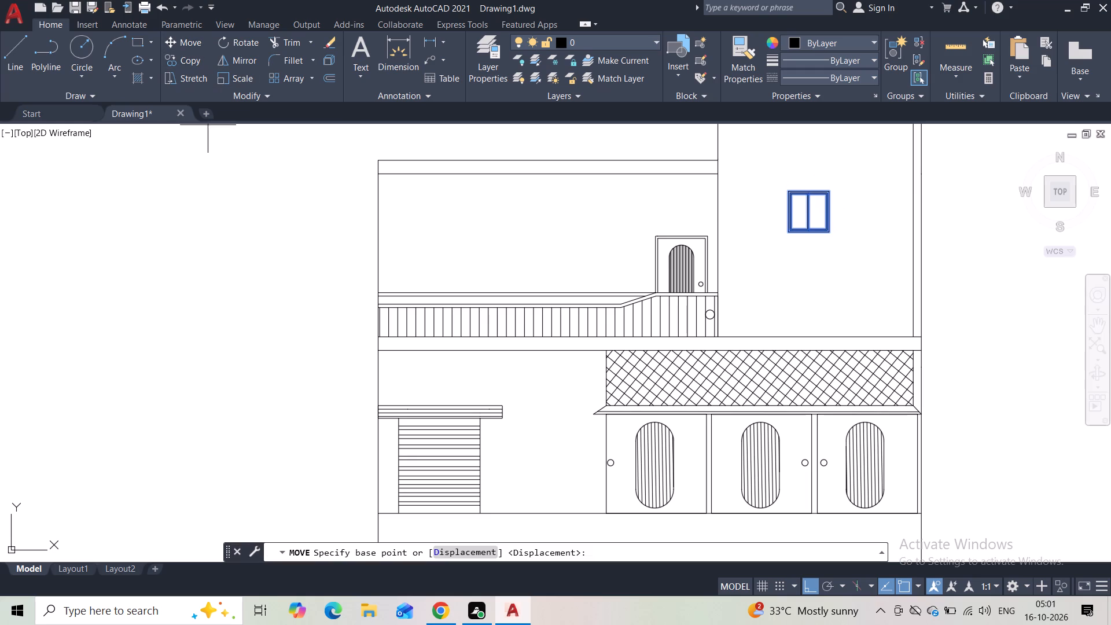
left_click(828, 194)
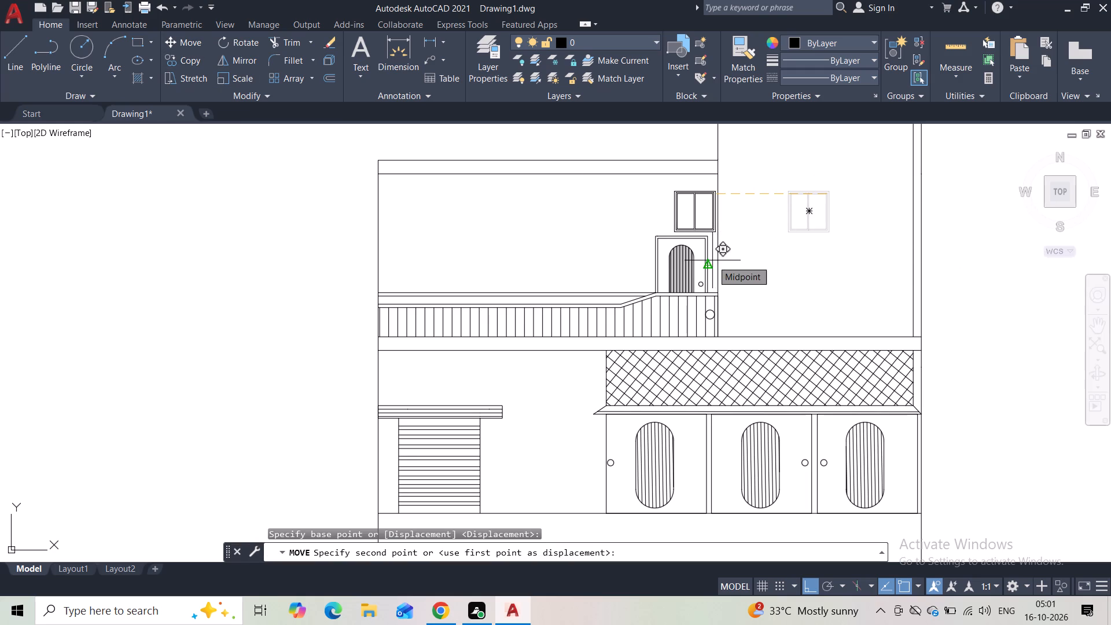
key("F8")
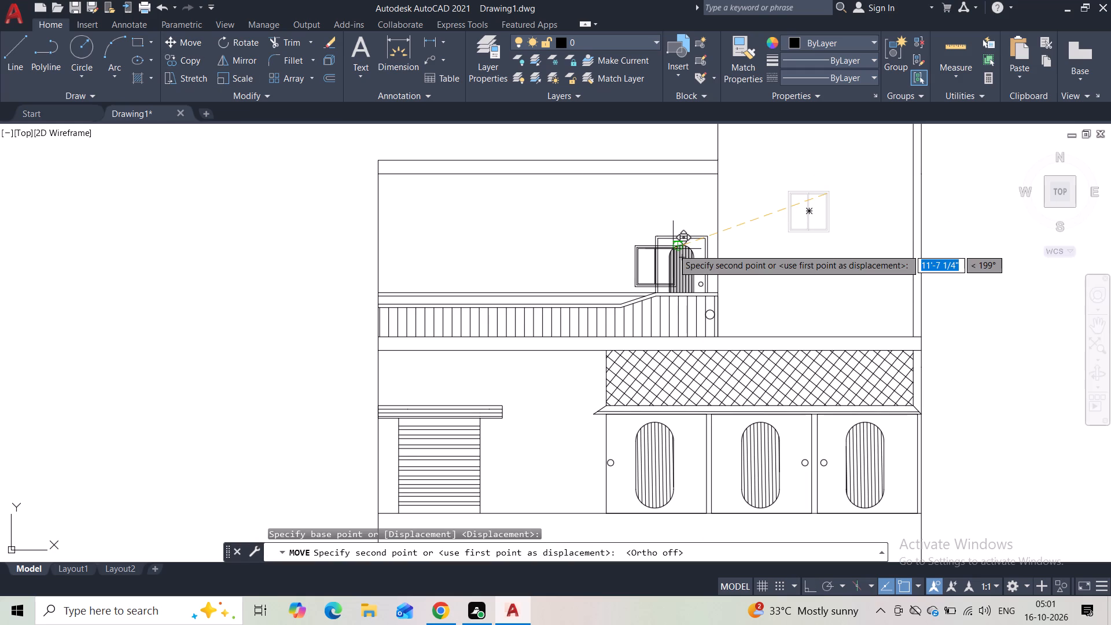
scroll(665, 253, "up", 2)
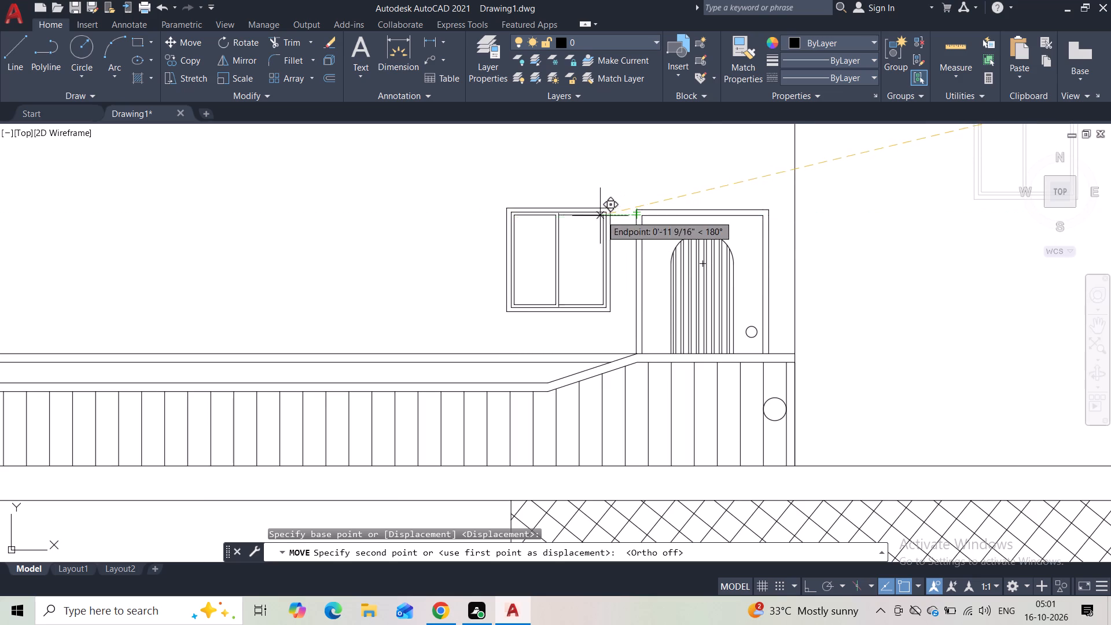
left_click(559, 223)
Move the window toward the storey's outer wall, tracking its upper corner level with the door frame's top, about 15'-4" away.
left_click(582, 215)
left_click(559, 236)
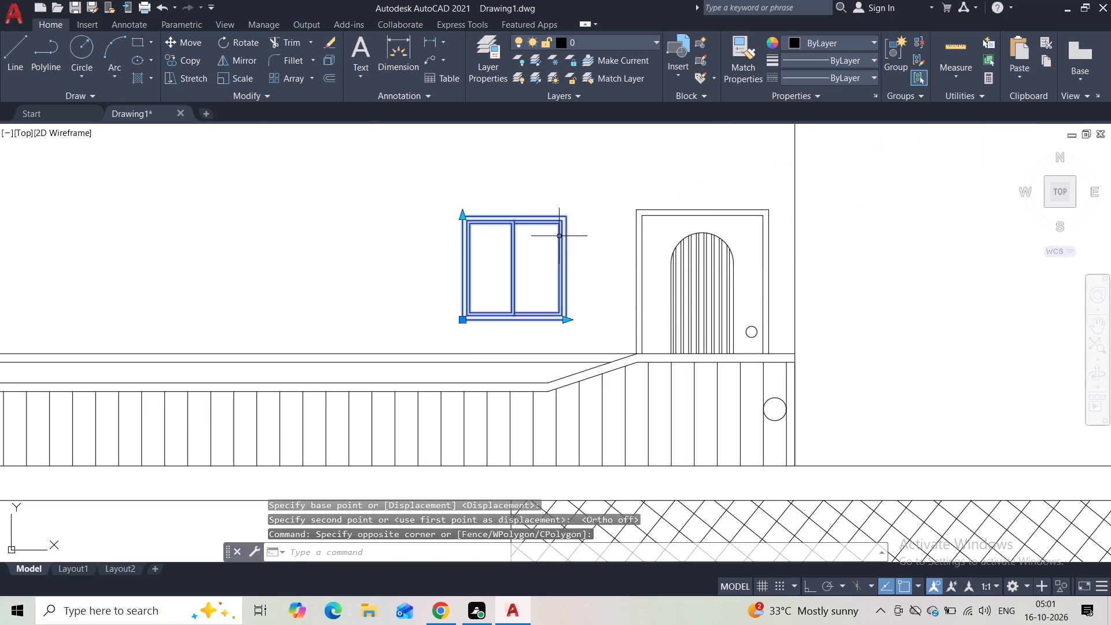
left_click(189, 44)
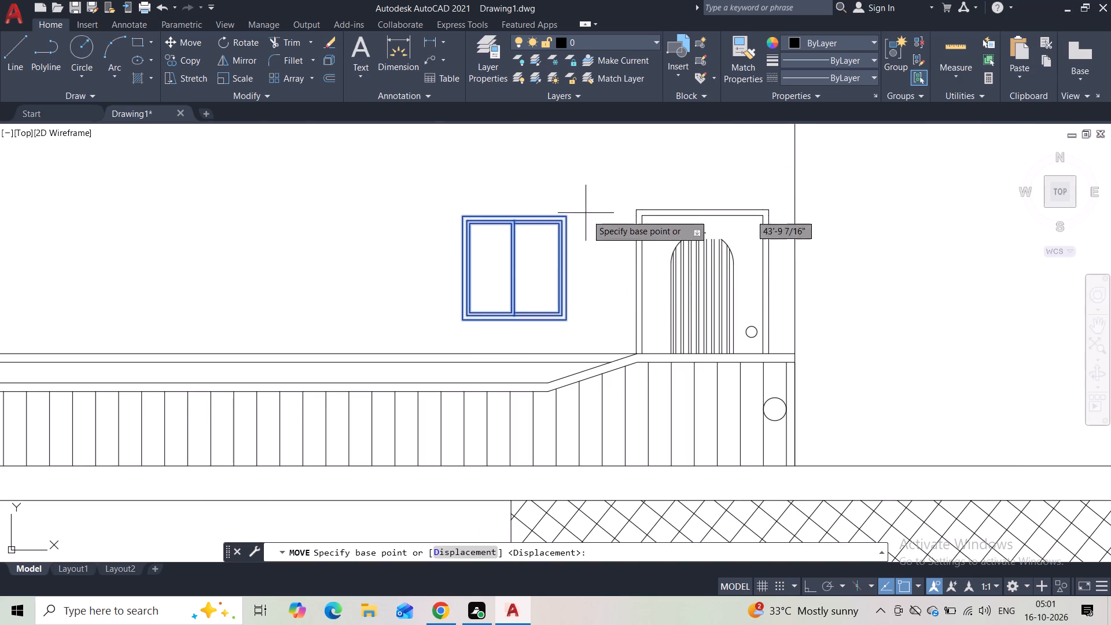
left_click(565, 216)
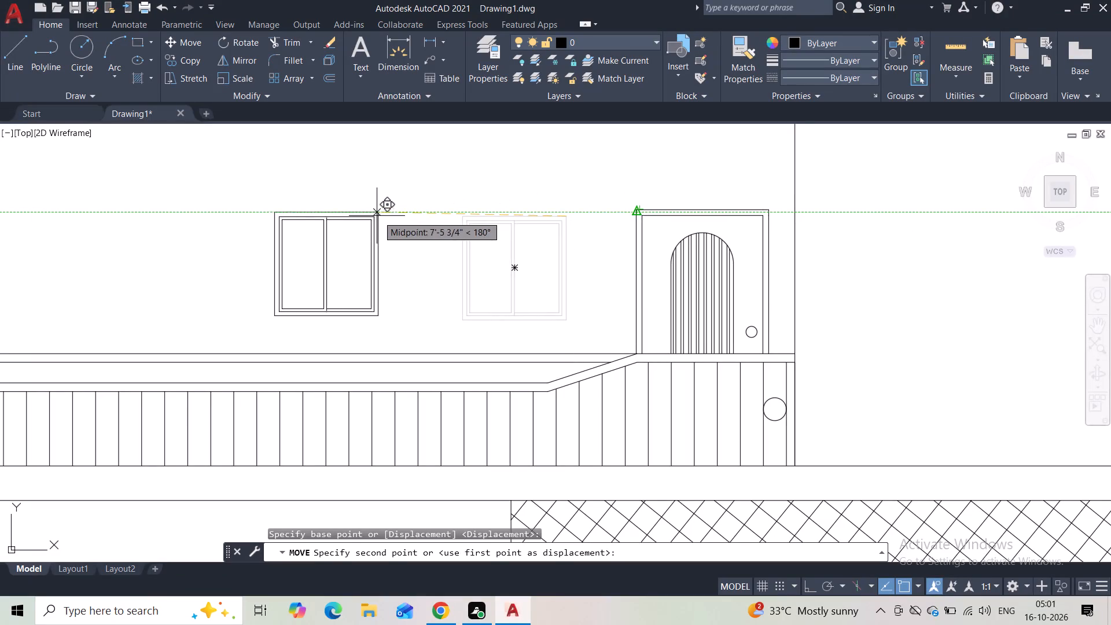
middle_click_drag(376, 216, 516, 226)
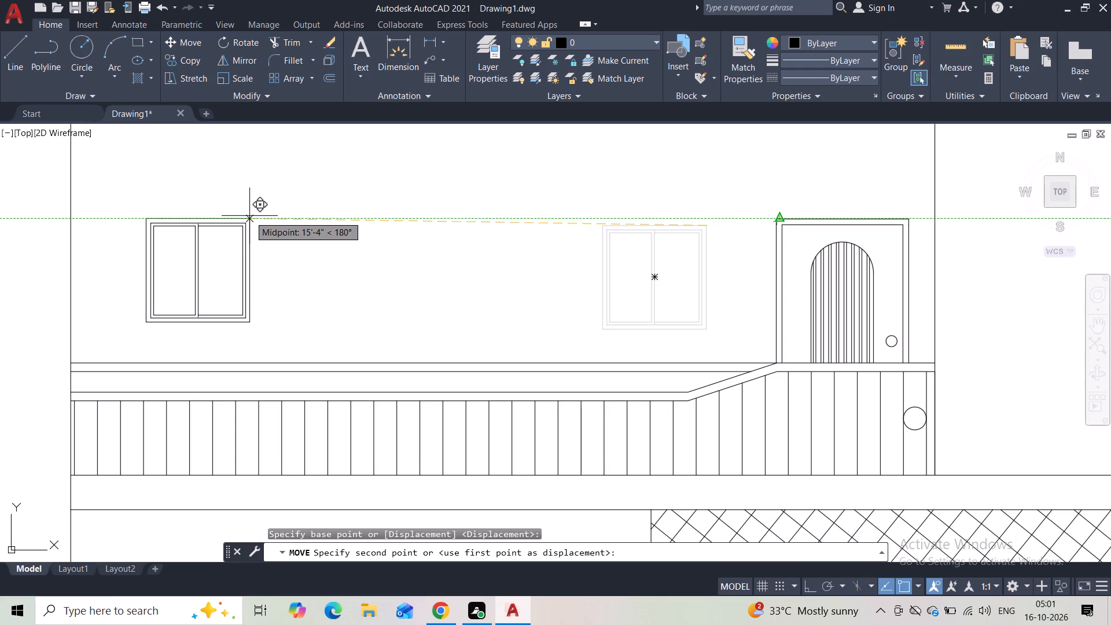
left_click(249, 216)
Widen the upper-storey window toward the door to about 5'.
scroll(344, 229, "down", 2)
left_click(339, 226)
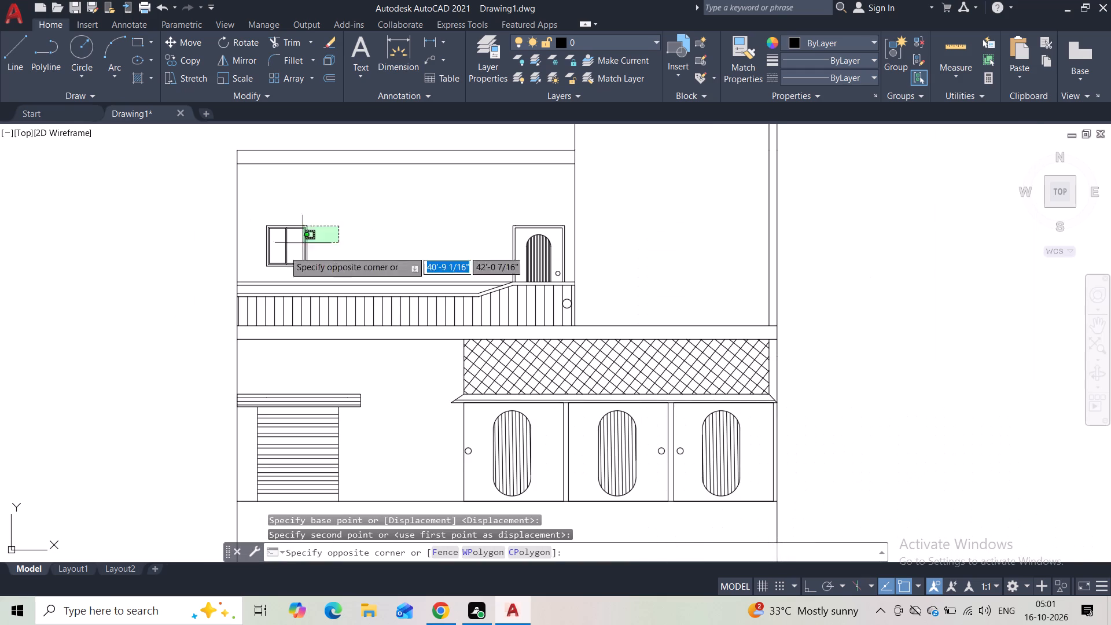
left_click(259, 266)
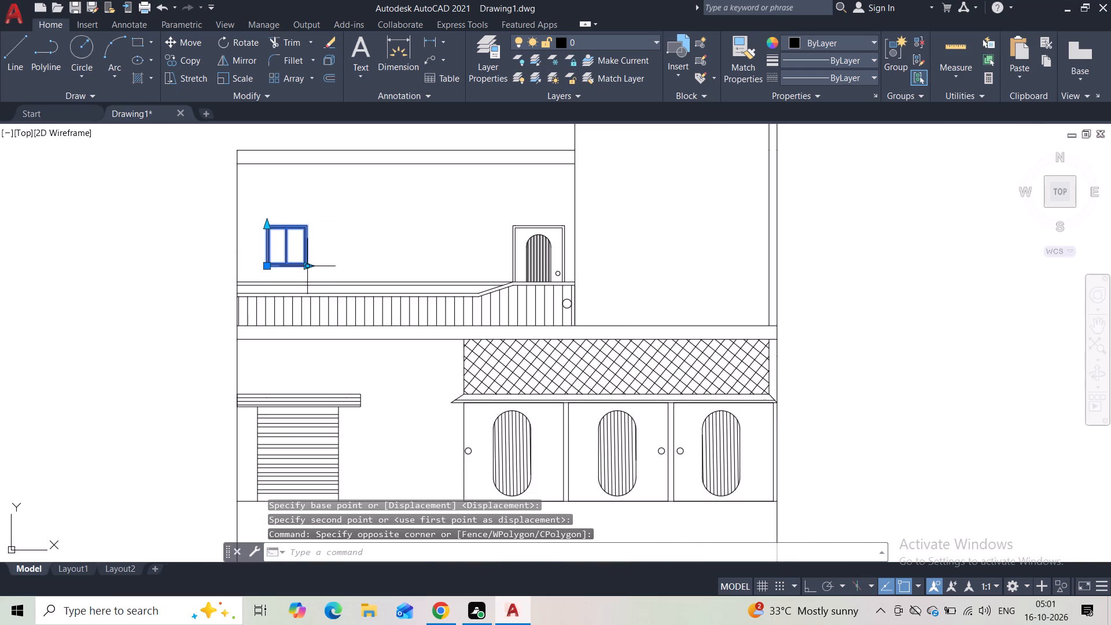
left_click(305, 268)
left_click(333, 273)
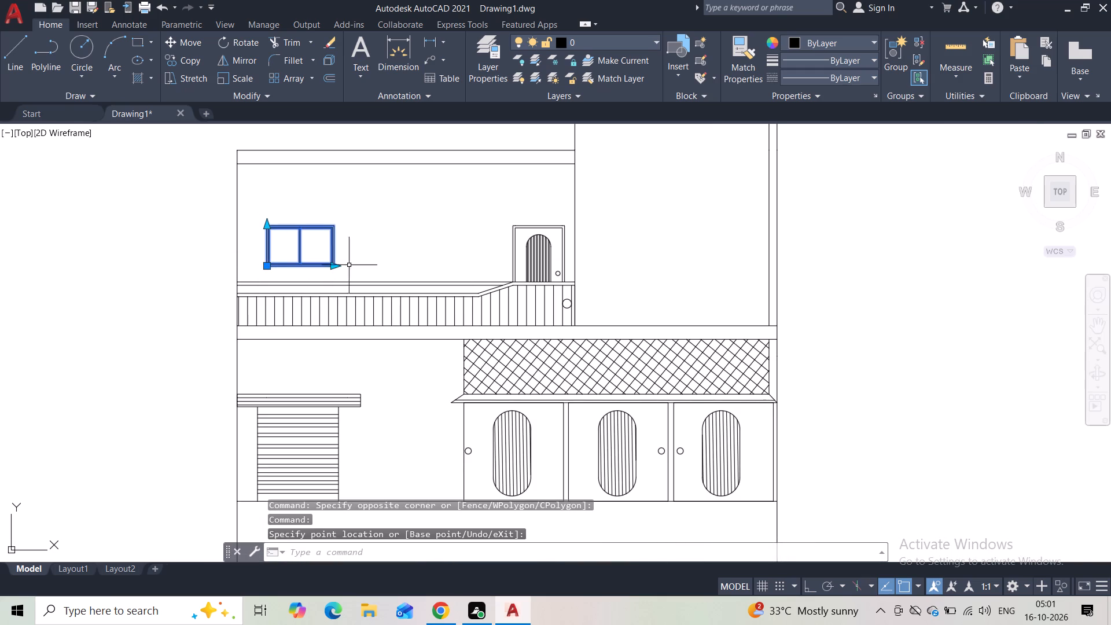
Stretch the upper-storey window upward to a height of 5'.
left_click(367, 249)
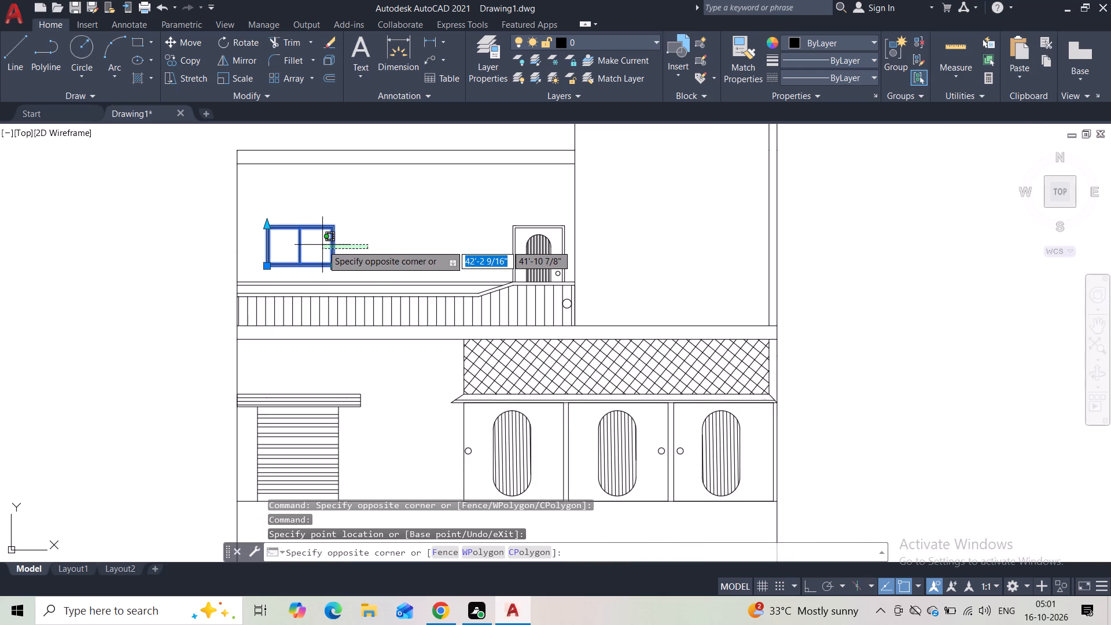
left_click(368, 236)
left_click(269, 224)
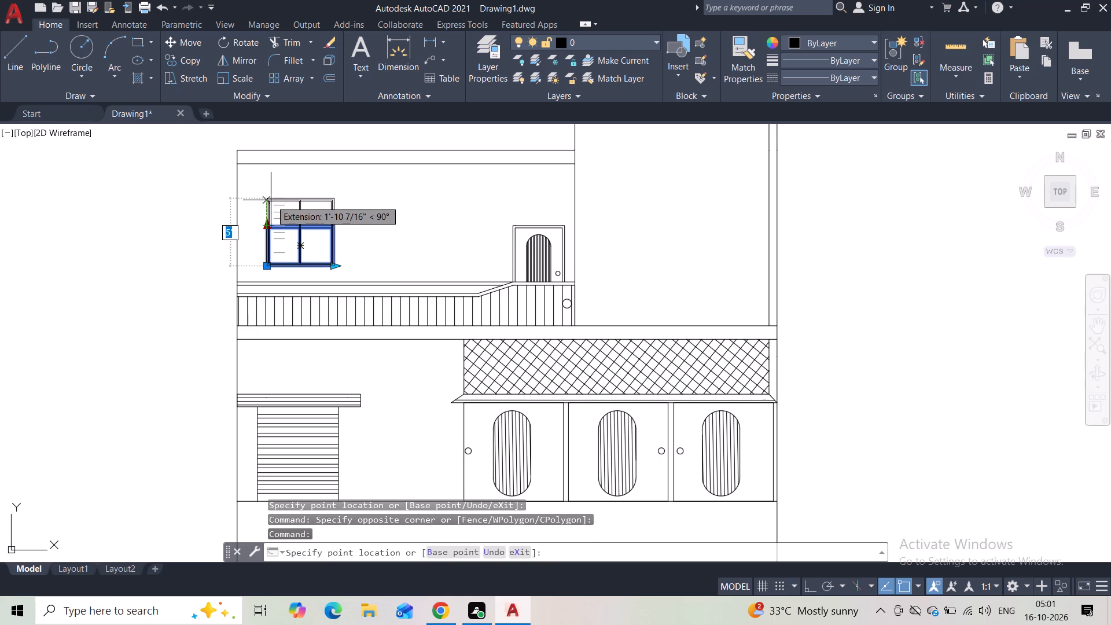
left_click(271, 200)
left_click(388, 214)
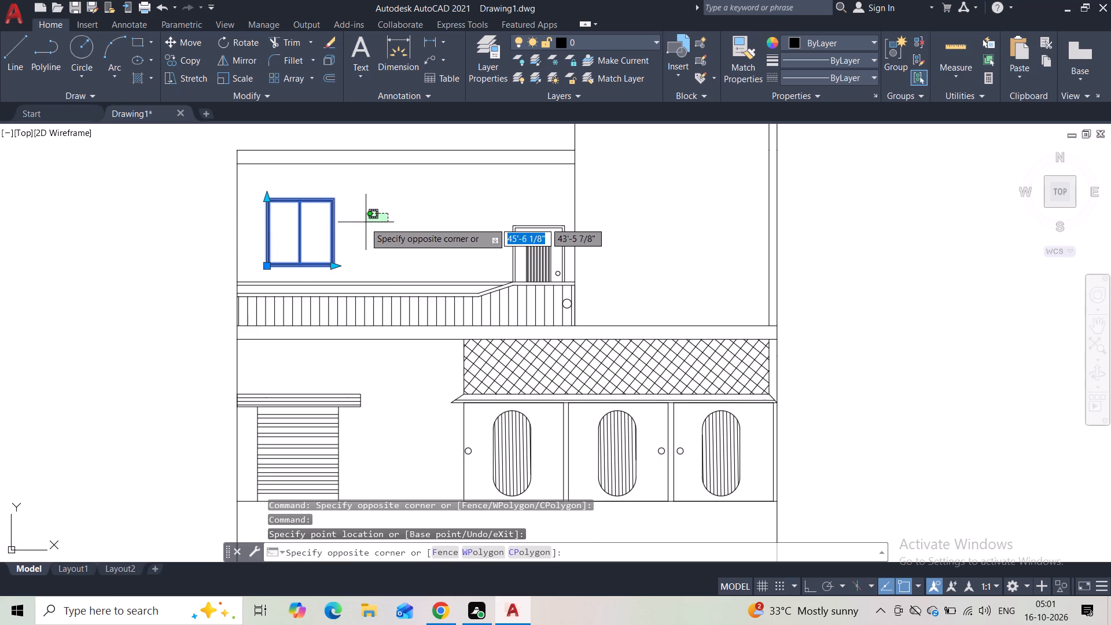
key("Escape")
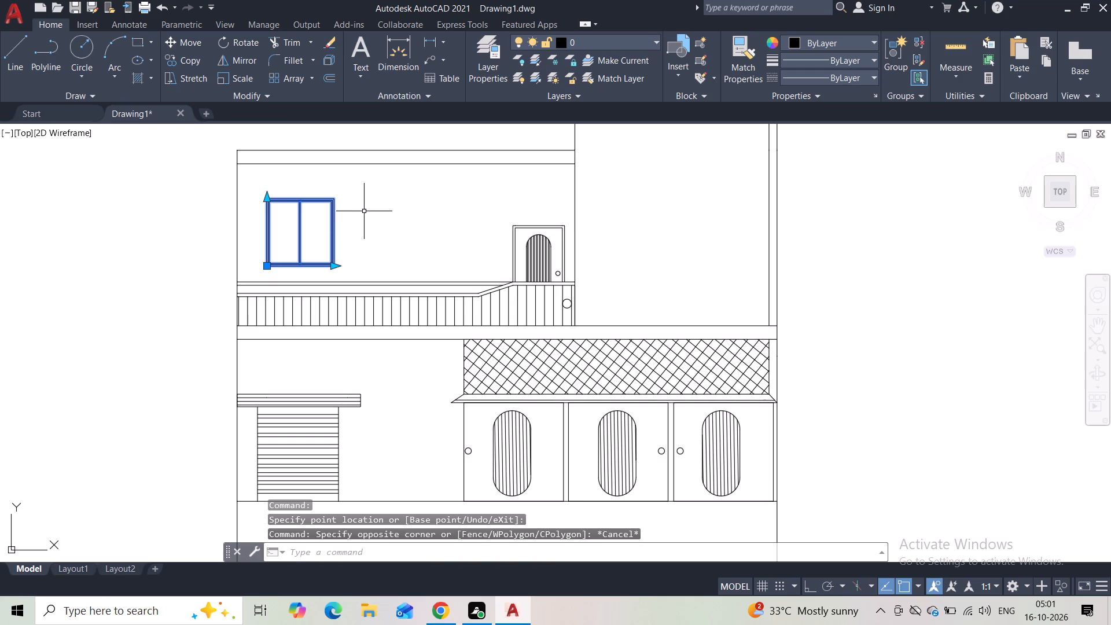
key("Escape")
Move the enlarged window closer to the outer wall and slightly down toward the railing.
left_click(347, 223)
left_click(328, 233)
left_click(185, 40)
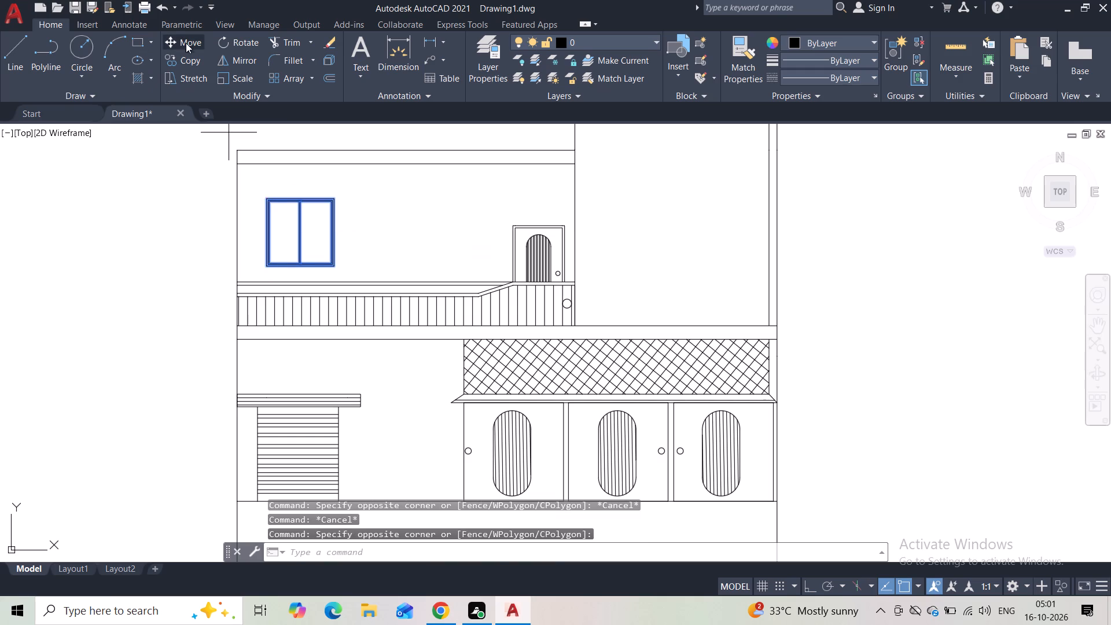
scroll(355, 200, "up", 2)
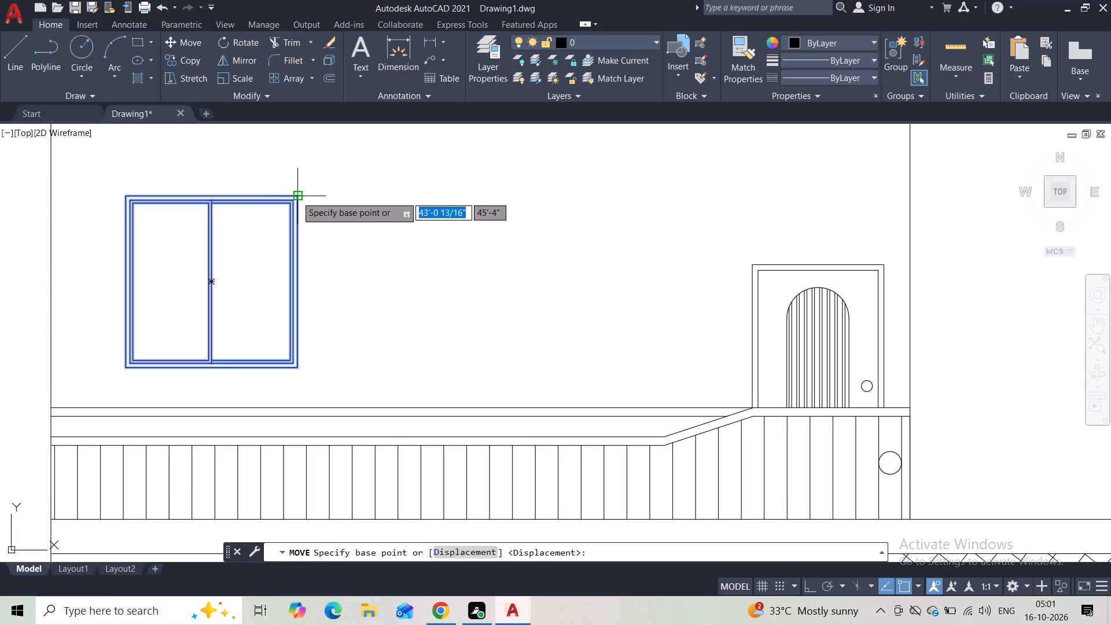
left_click(296, 196)
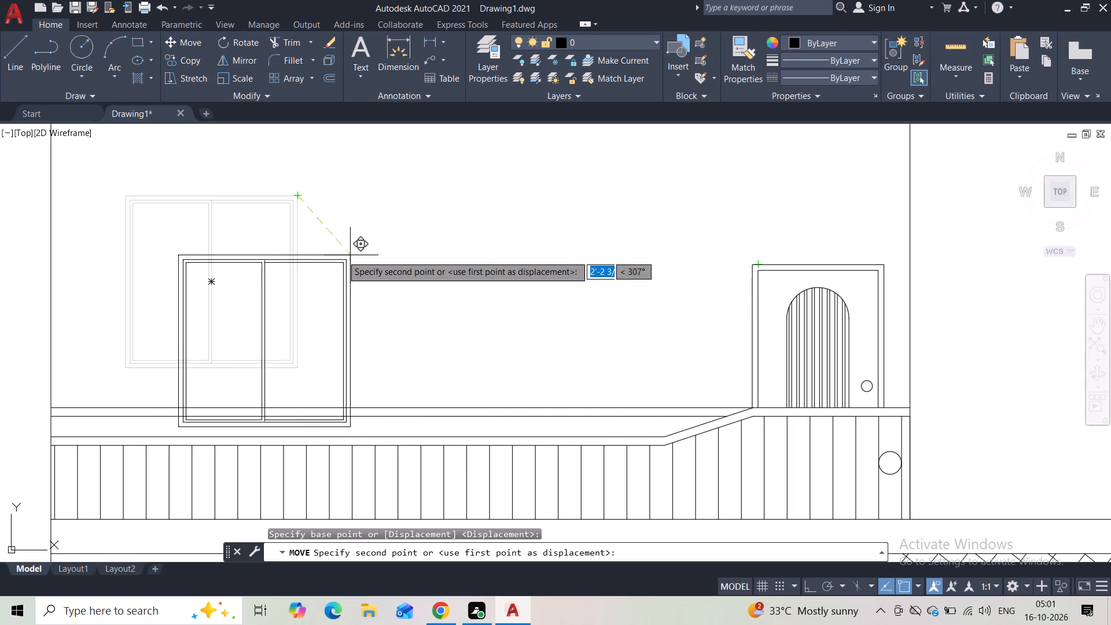
left_click(249, 219)
left_click(242, 222)
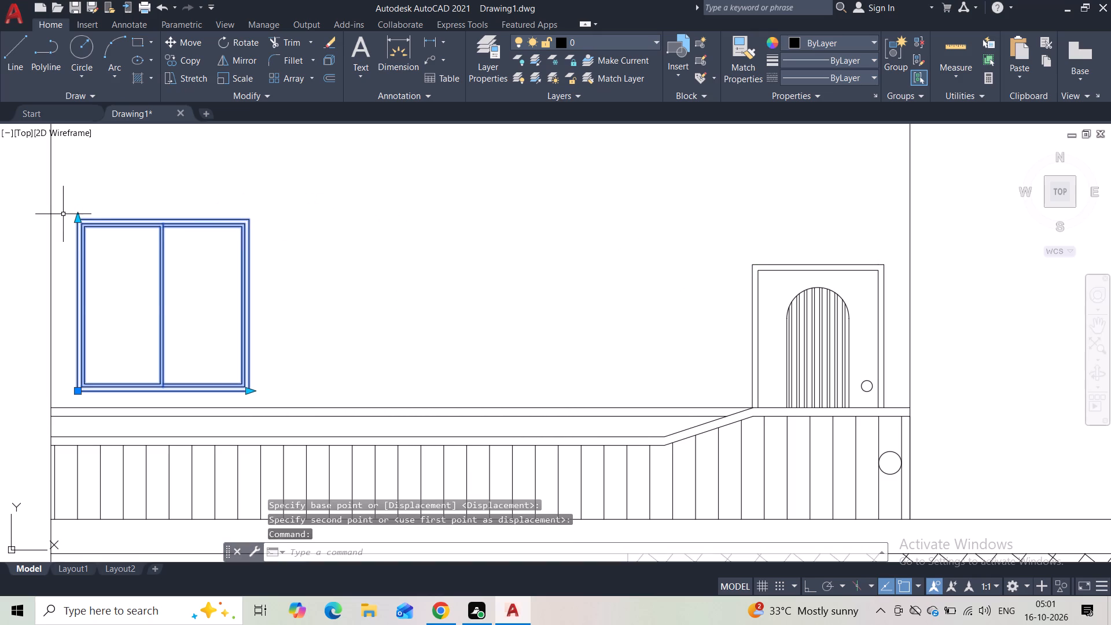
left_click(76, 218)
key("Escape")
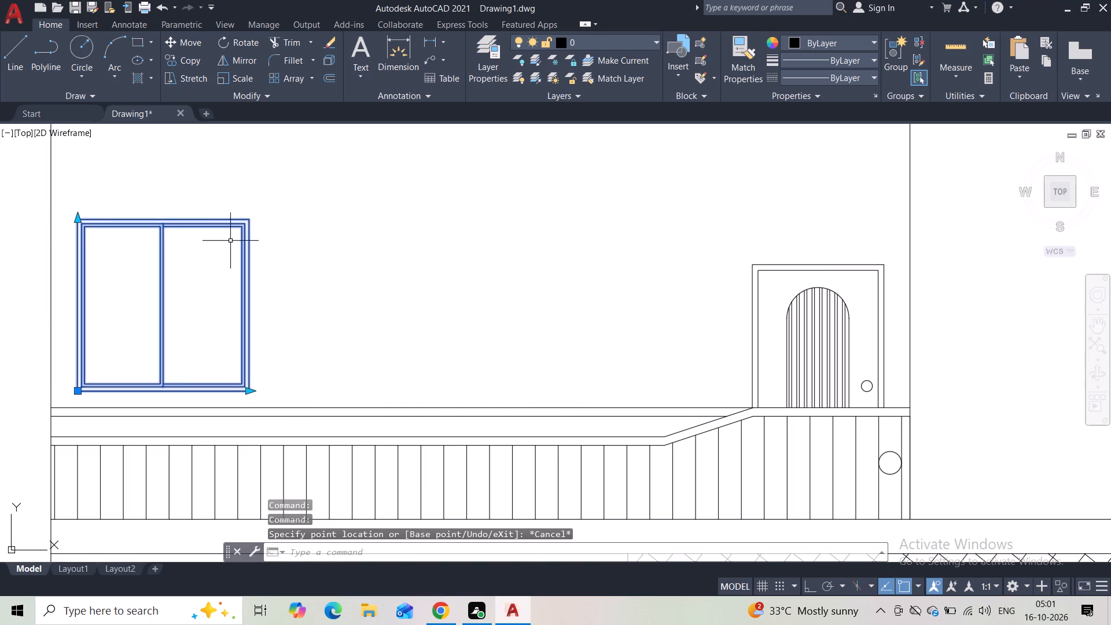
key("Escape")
Move the upper-storey window so its lower outer corner meets the outer wall at the railing's top line.
middle_click_drag(96, 377, 178, 347)
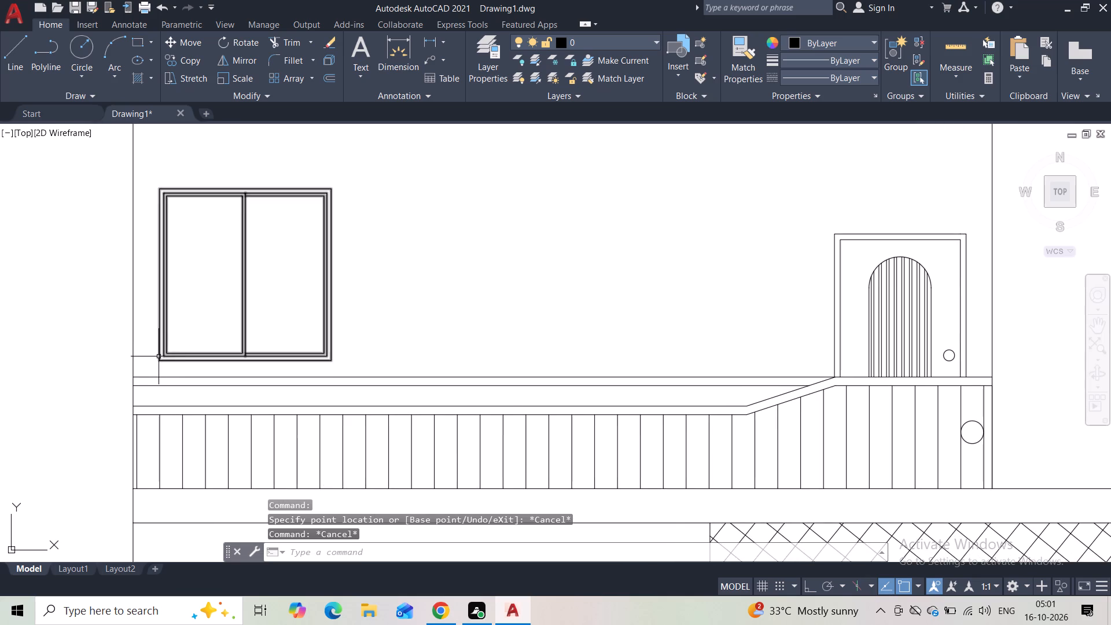
left_click(162, 361)
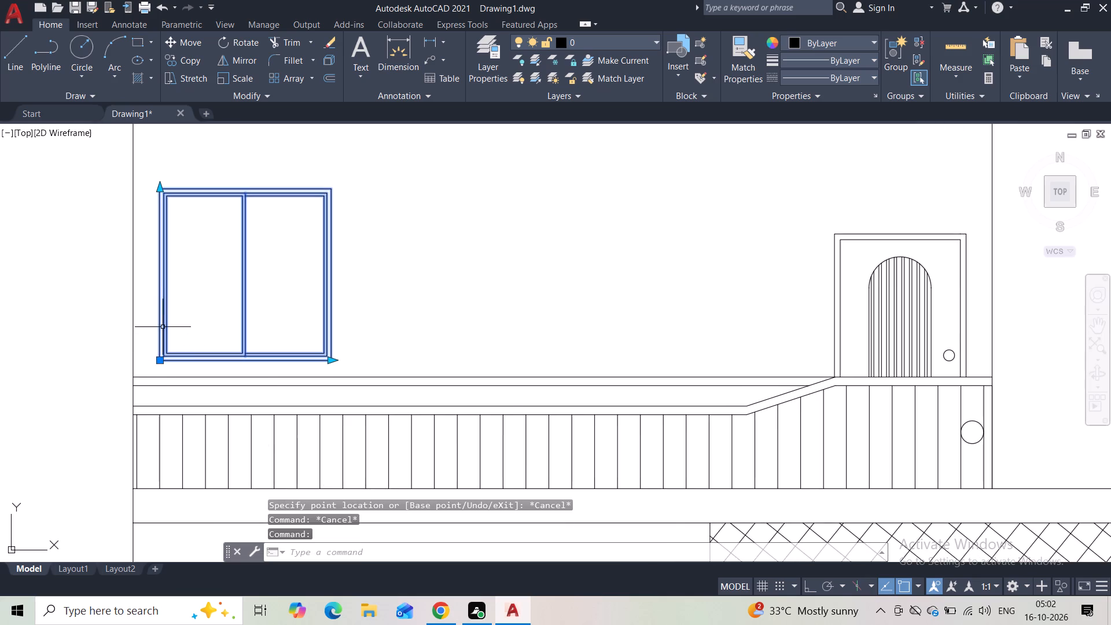
left_click(193, 39)
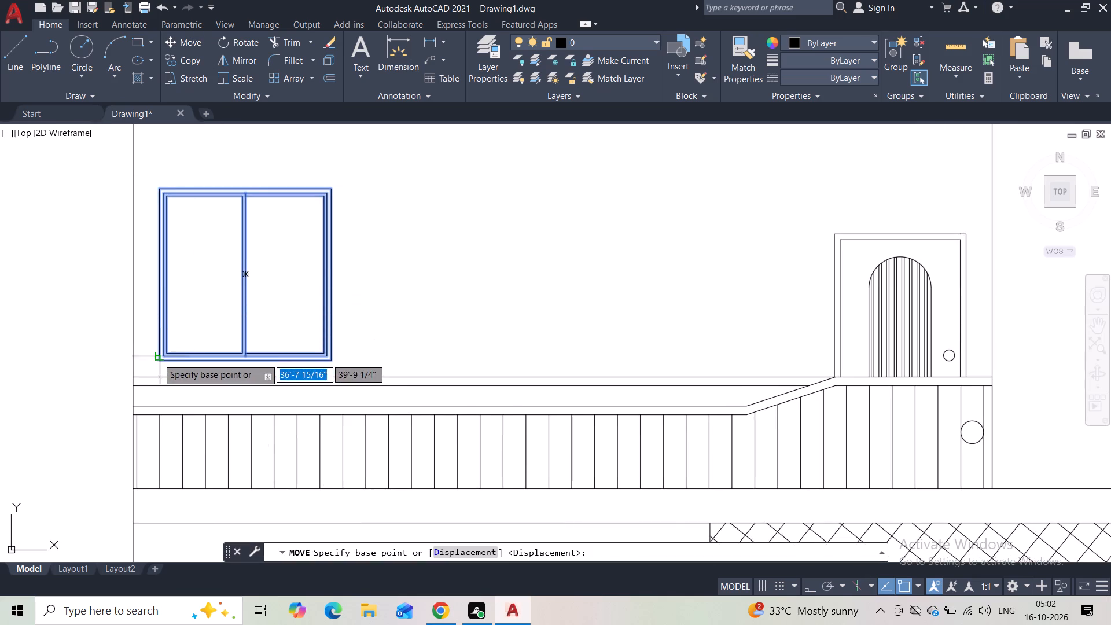
left_click(157, 358)
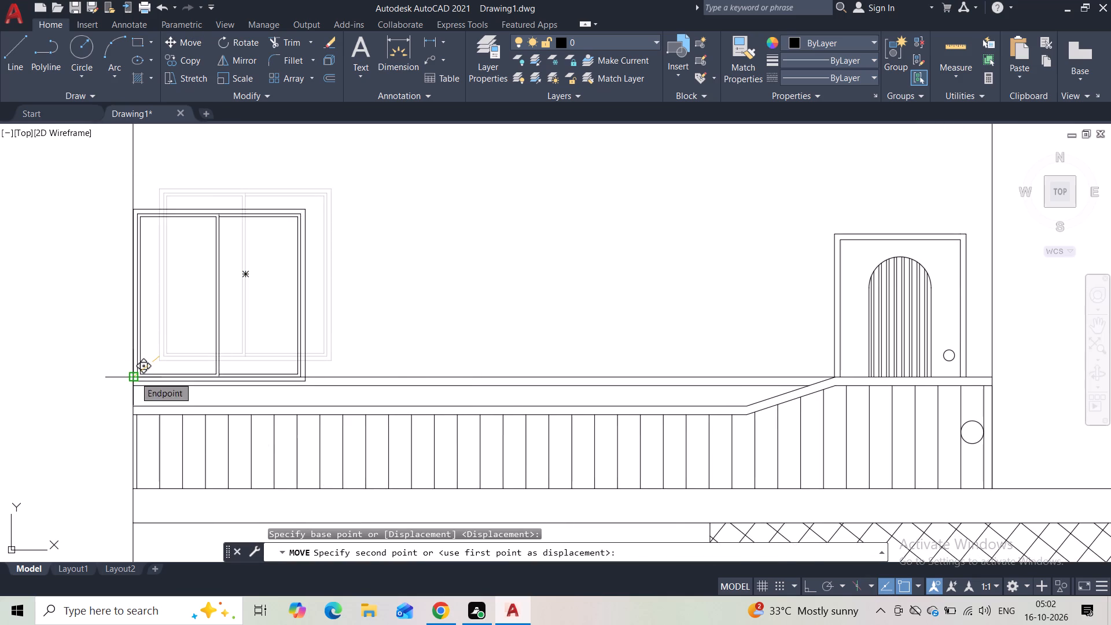
left_click(135, 377)
Move the window up slightly so the bottom edge of its outer frame rests on the railing's top line.
middle_click_drag(227, 321, 359, 293)
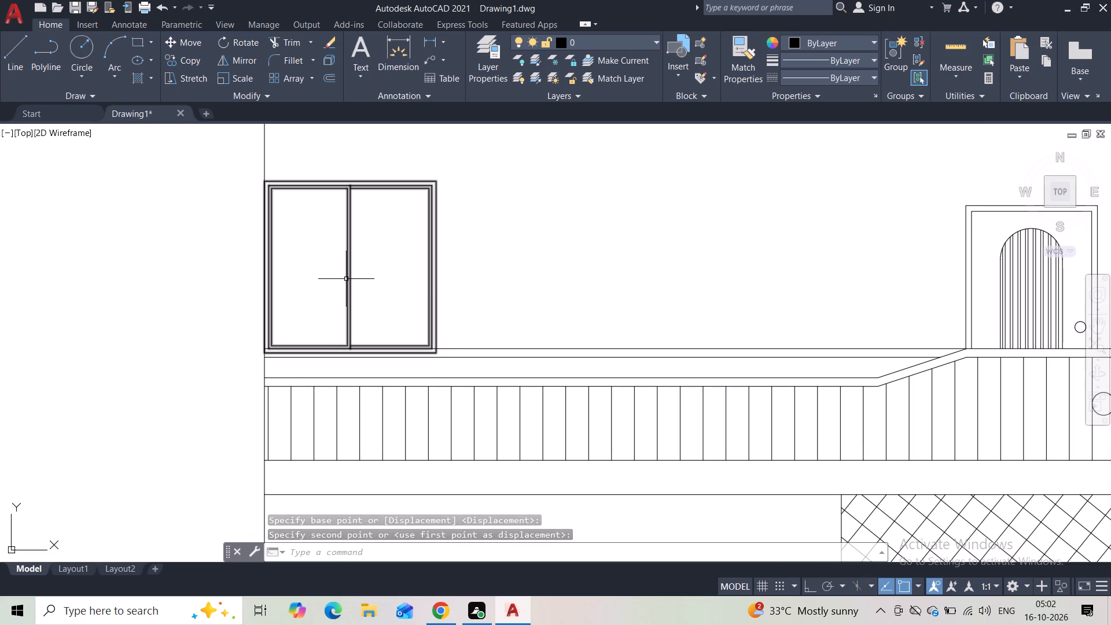
scroll(299, 277, "up", 1)
scroll(243, 394, "up", 5)
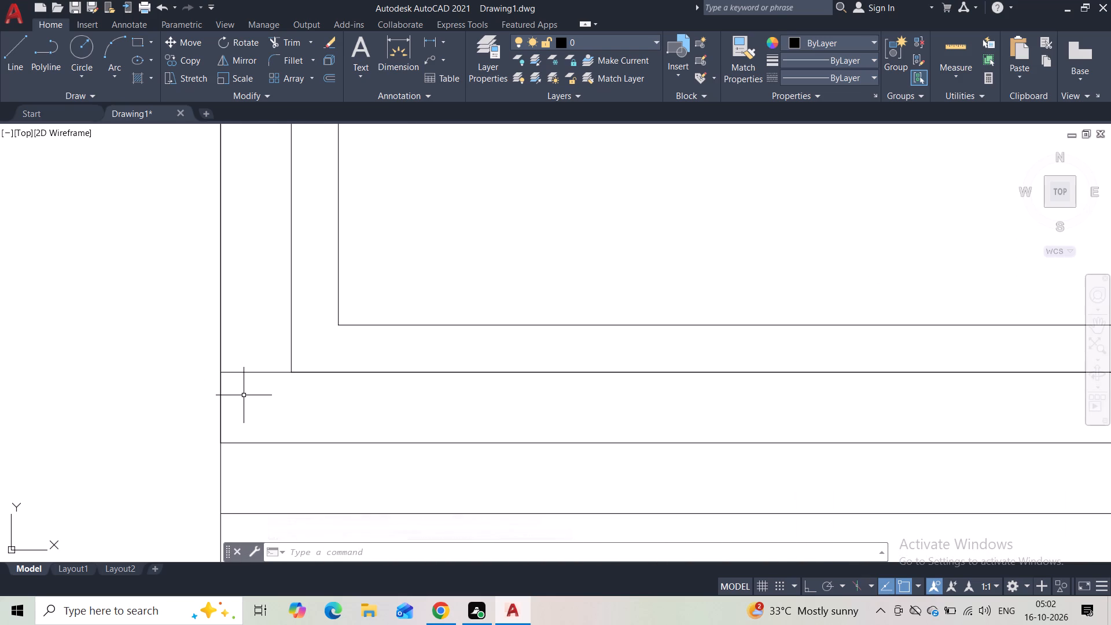
scroll(244, 389, "down", 6)
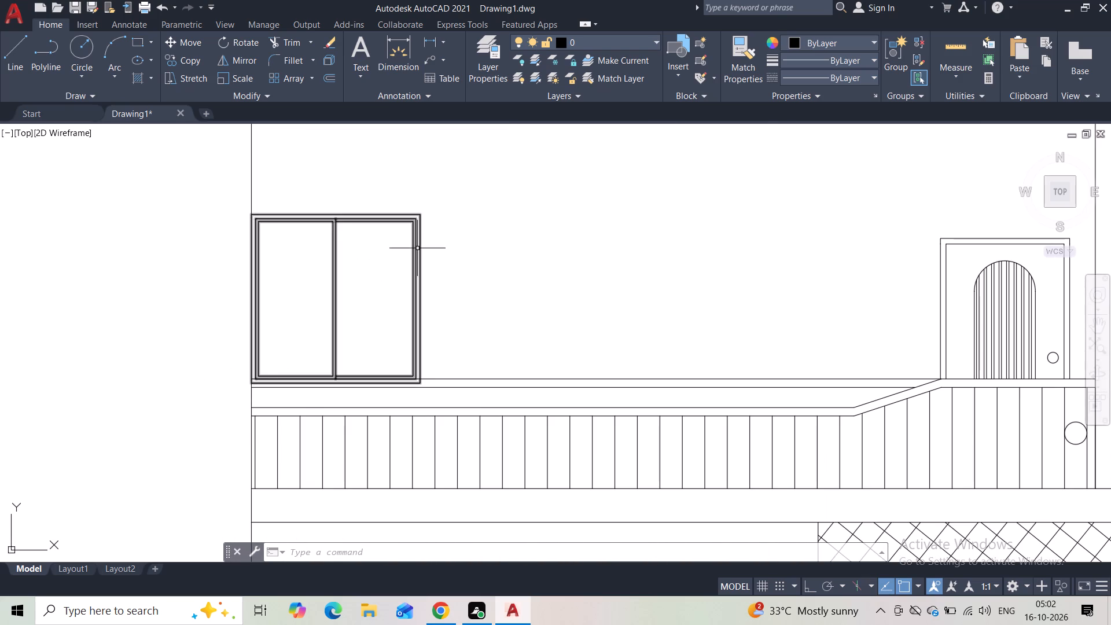
left_click(417, 248)
scroll(380, 385, "up", 3)
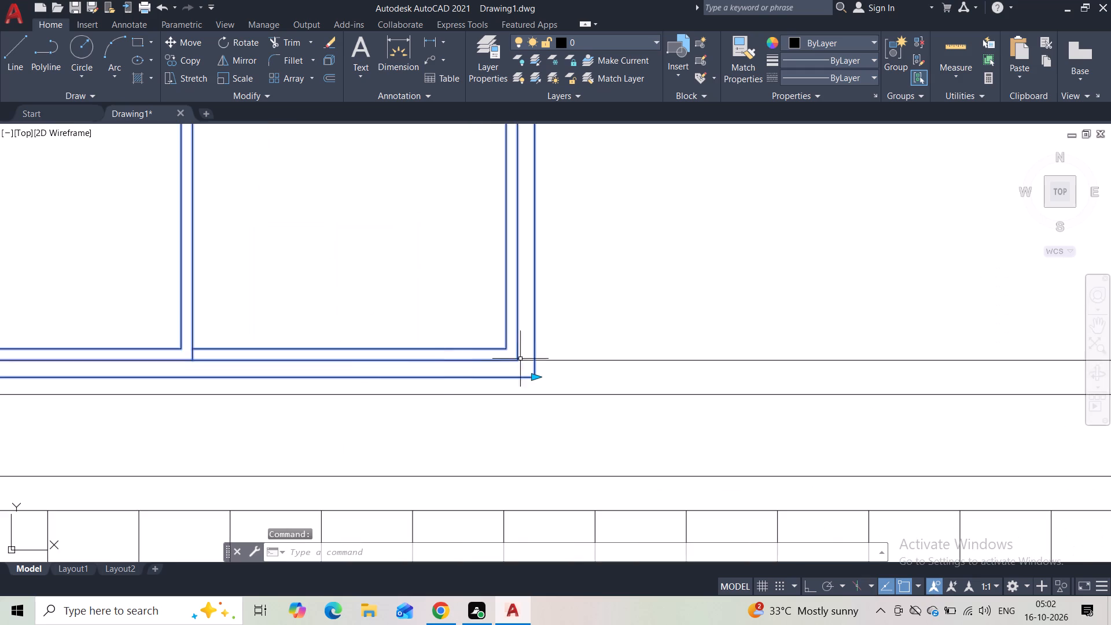
scroll(529, 363, "up", 2)
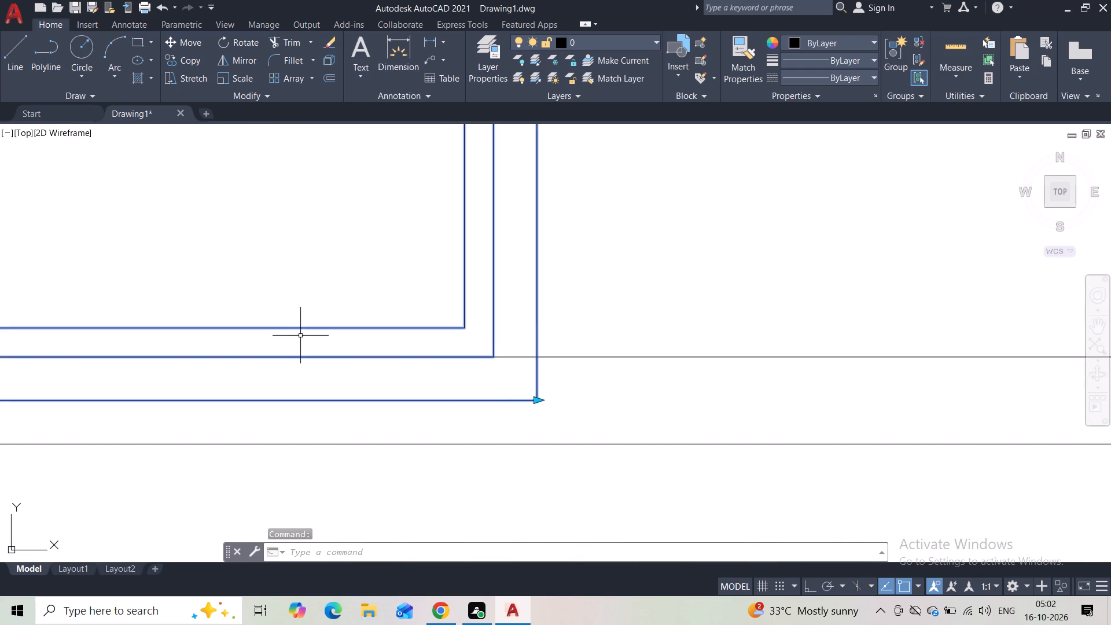
scroll(301, 334, "down", 3)
left_click(189, 42)
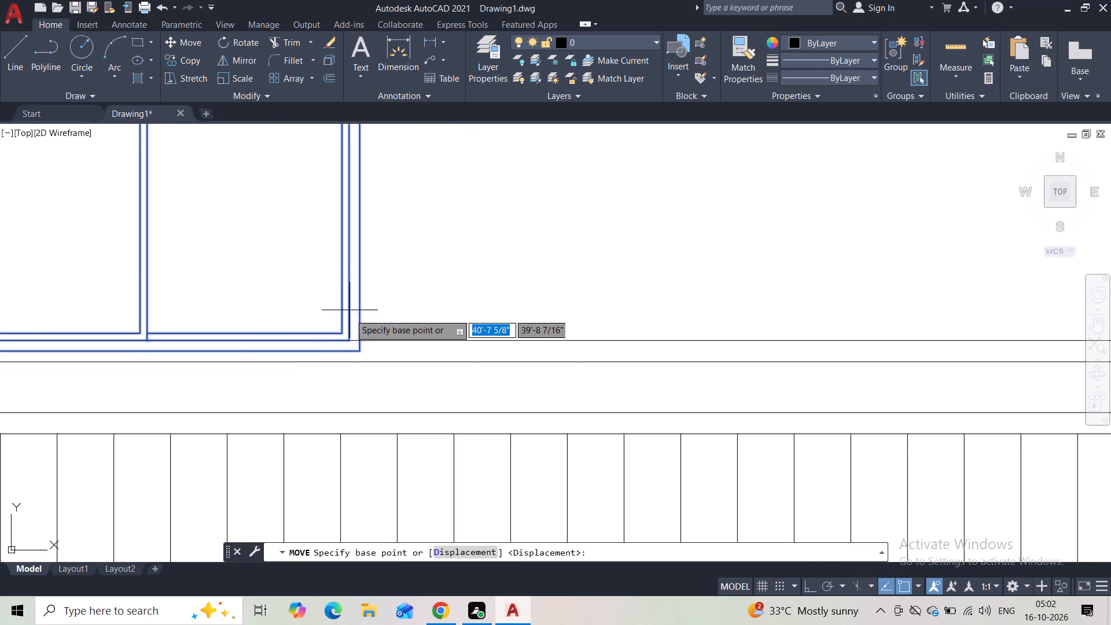
left_click(359, 354)
left_click(361, 341)
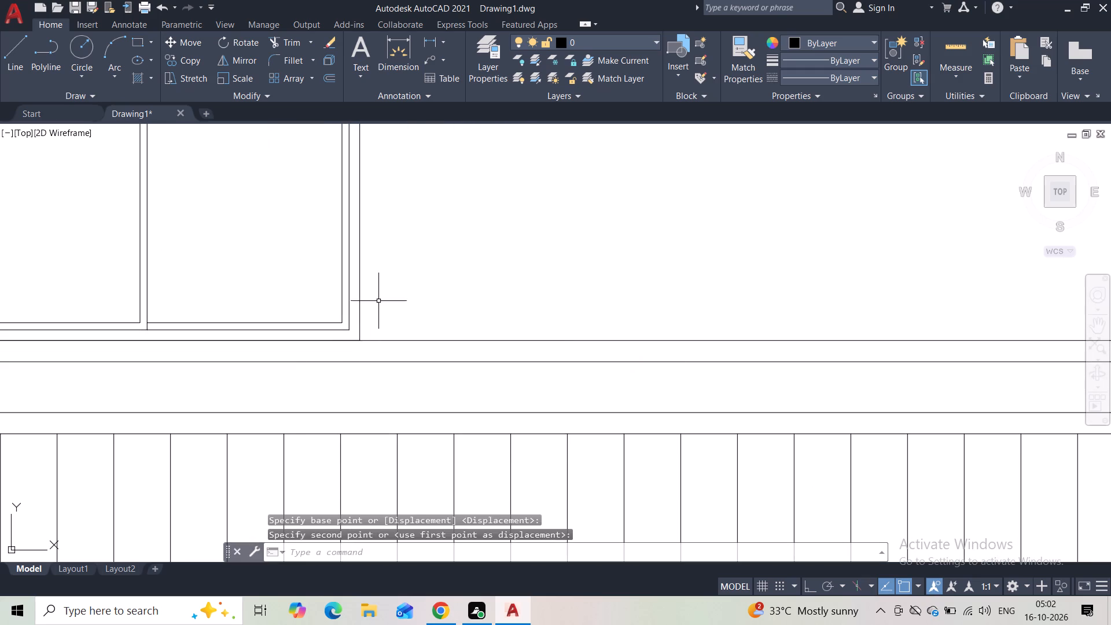
key("Escape")
Lower the top of the upper-storey window to a height of 4'.
middle_click_drag(382, 291, 646, 289)
middle_click_drag(555, 249, 472, 486)
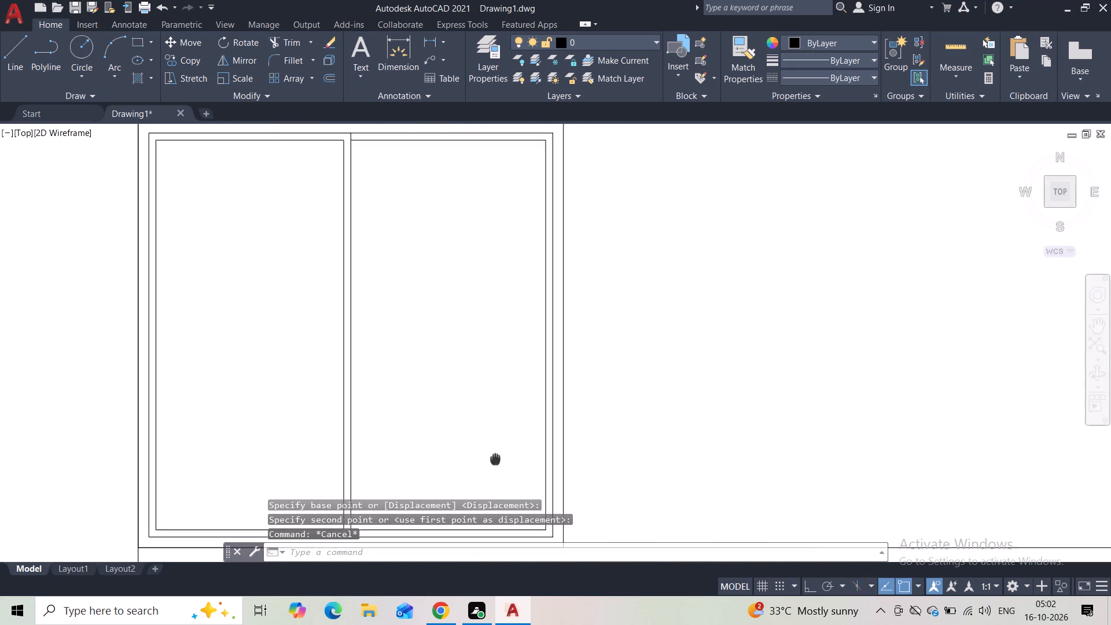
middle_click_drag(472, 486, 467, 491)
scroll(413, 335, "down", 2)
left_click(486, 255)
left_click(446, 291)
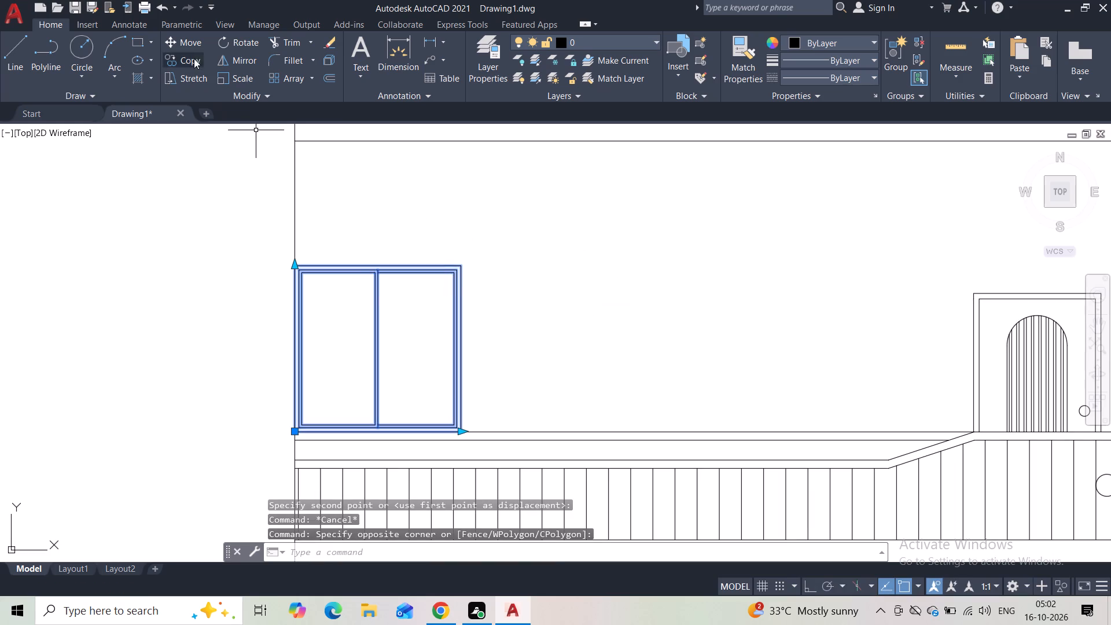
left_click(295, 268)
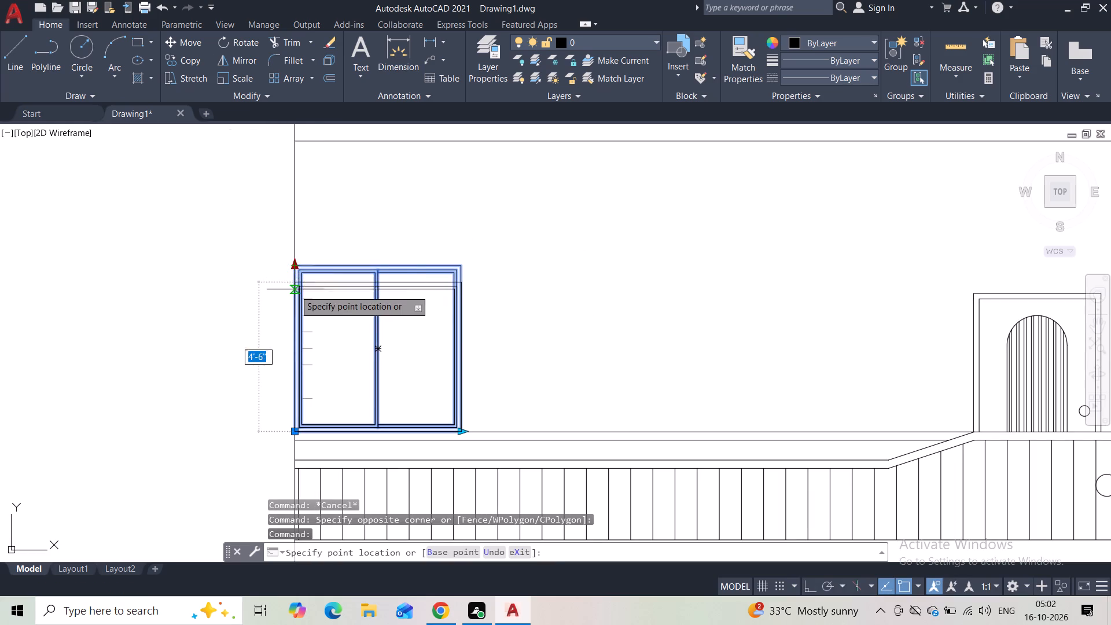
left_click(295, 291)
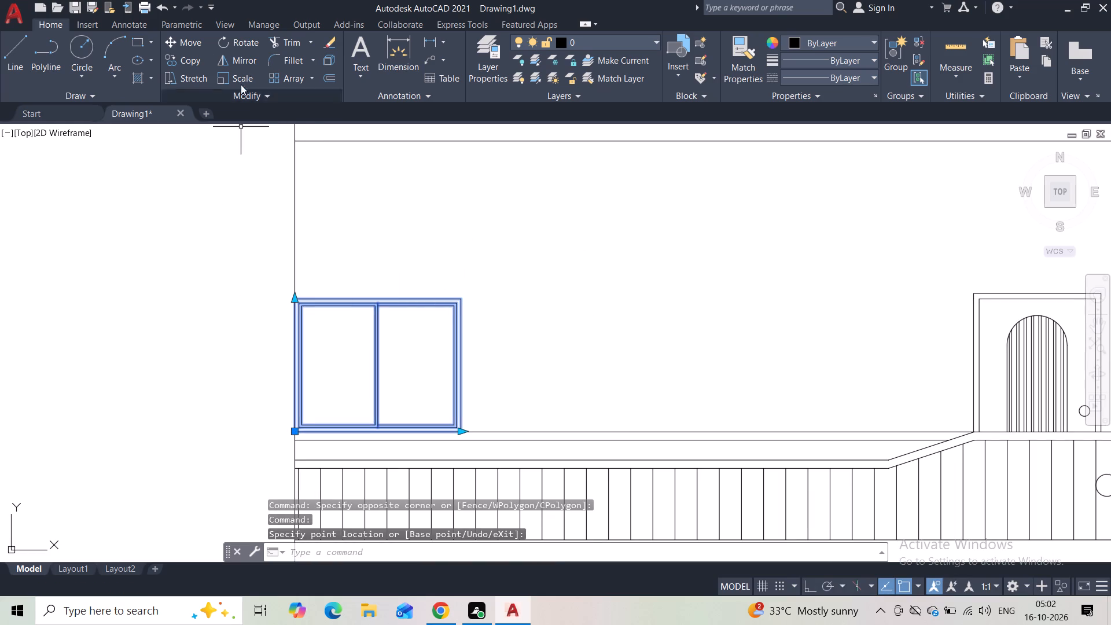
key("Escape")
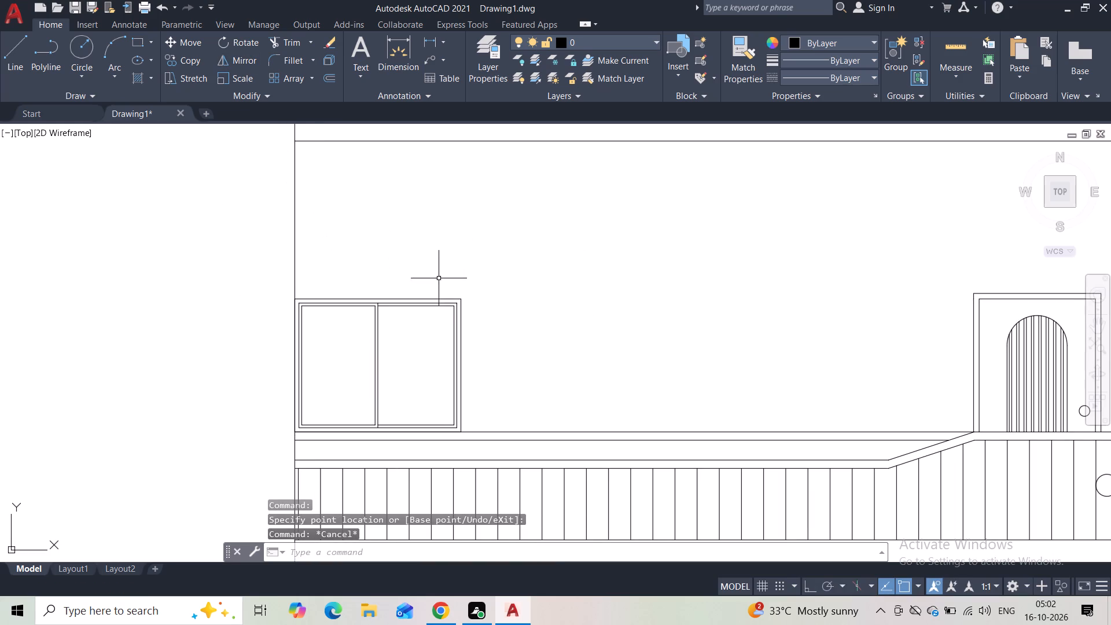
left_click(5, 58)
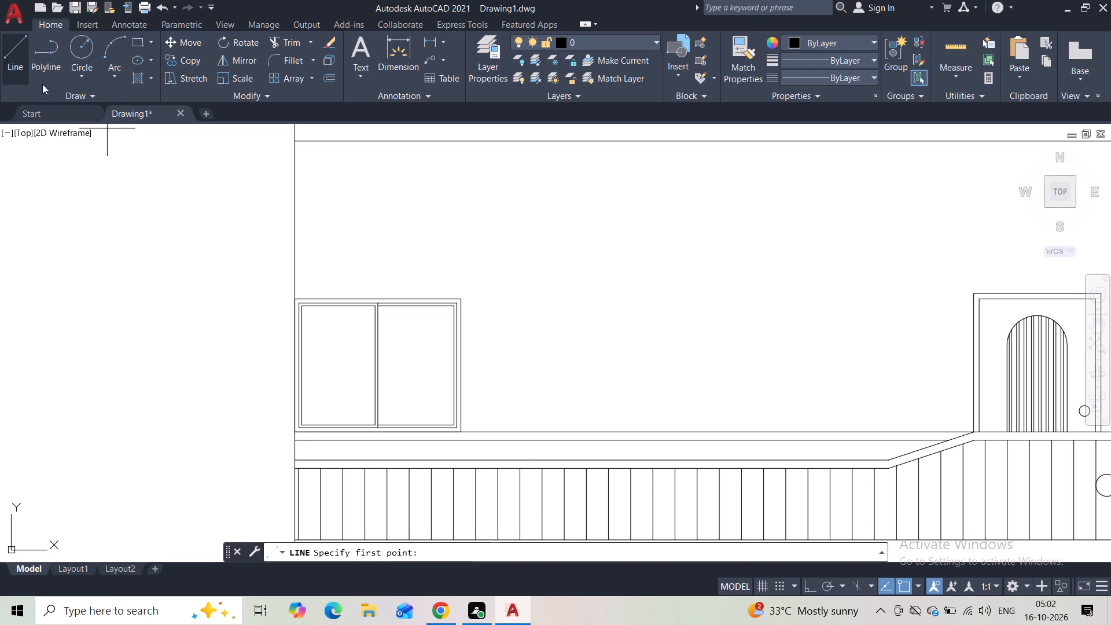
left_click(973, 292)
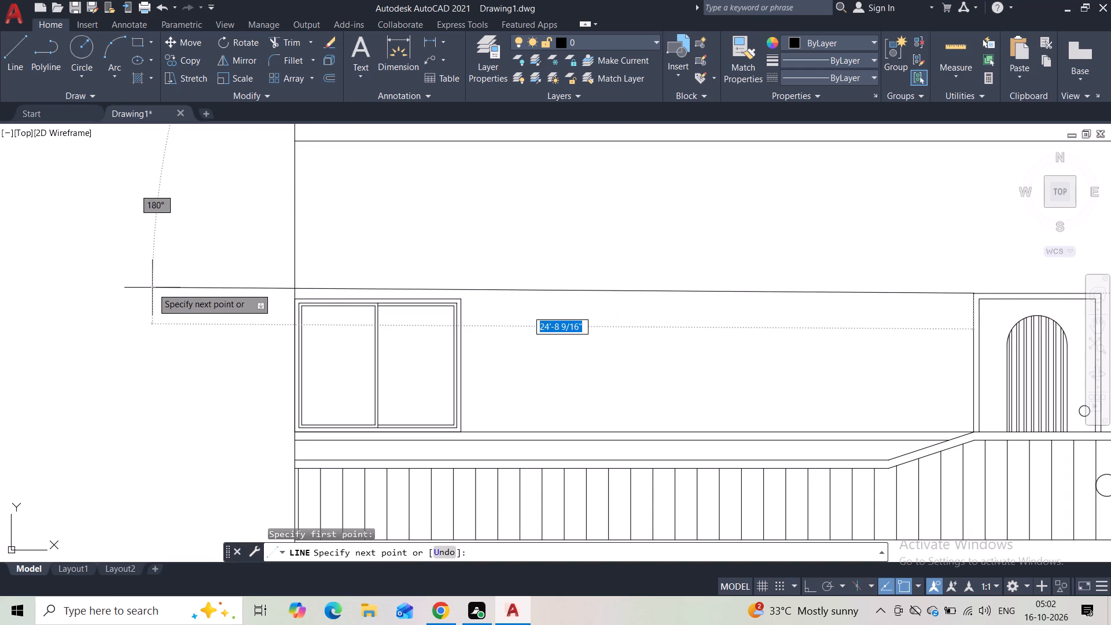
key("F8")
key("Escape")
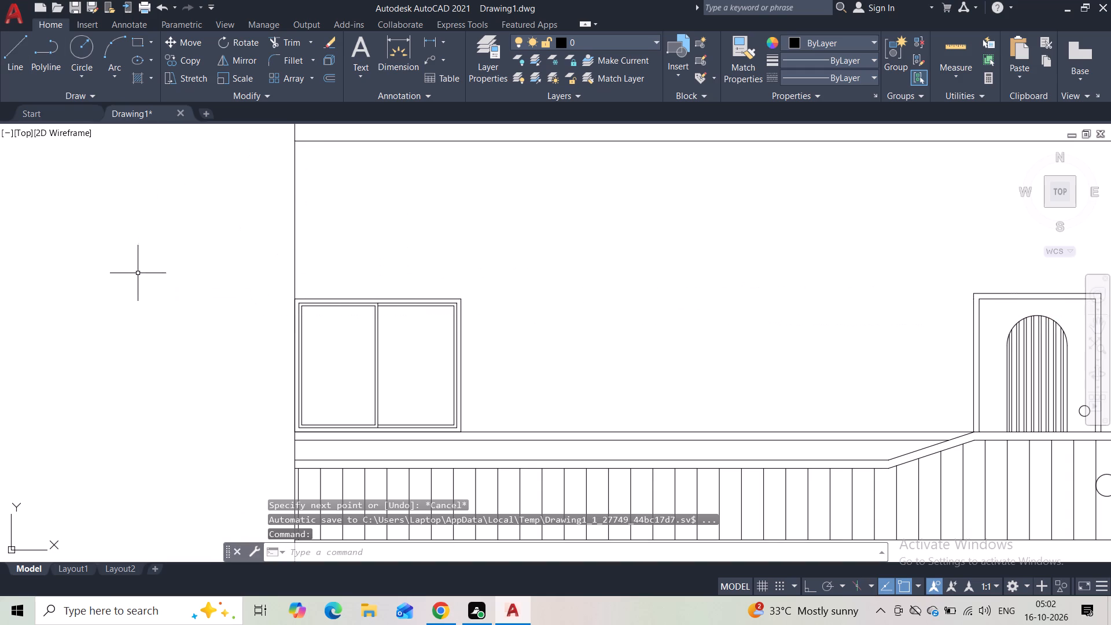
Draw a horizontal guide line about 21'-11" long from the door frame's upper outer corner past the outer wall.
left_click(22, 50)
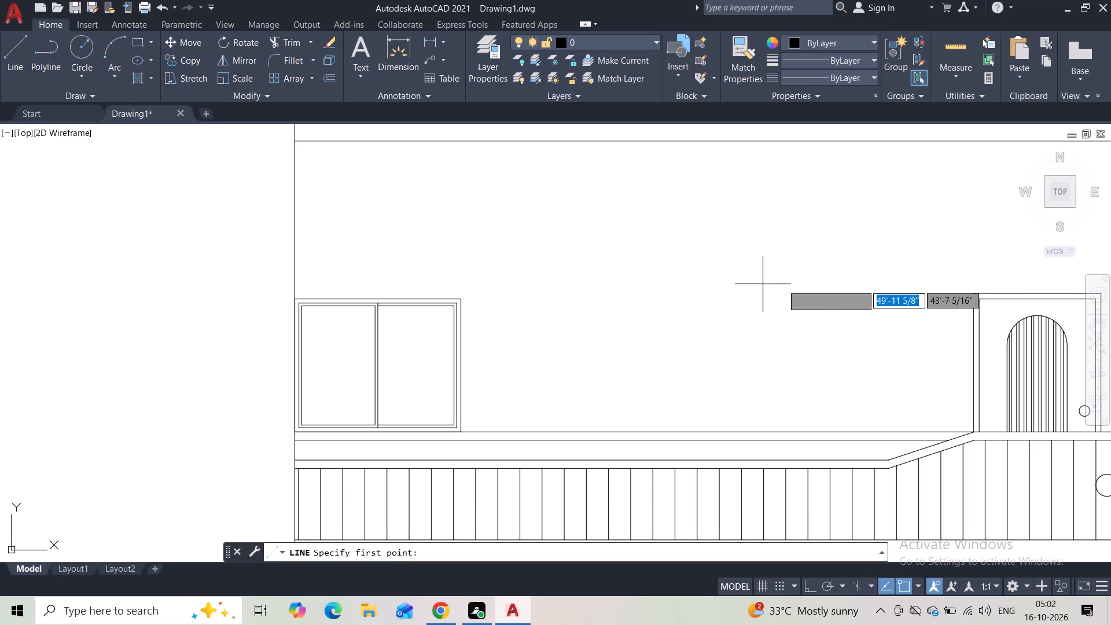
left_click(974, 293)
key("F8")
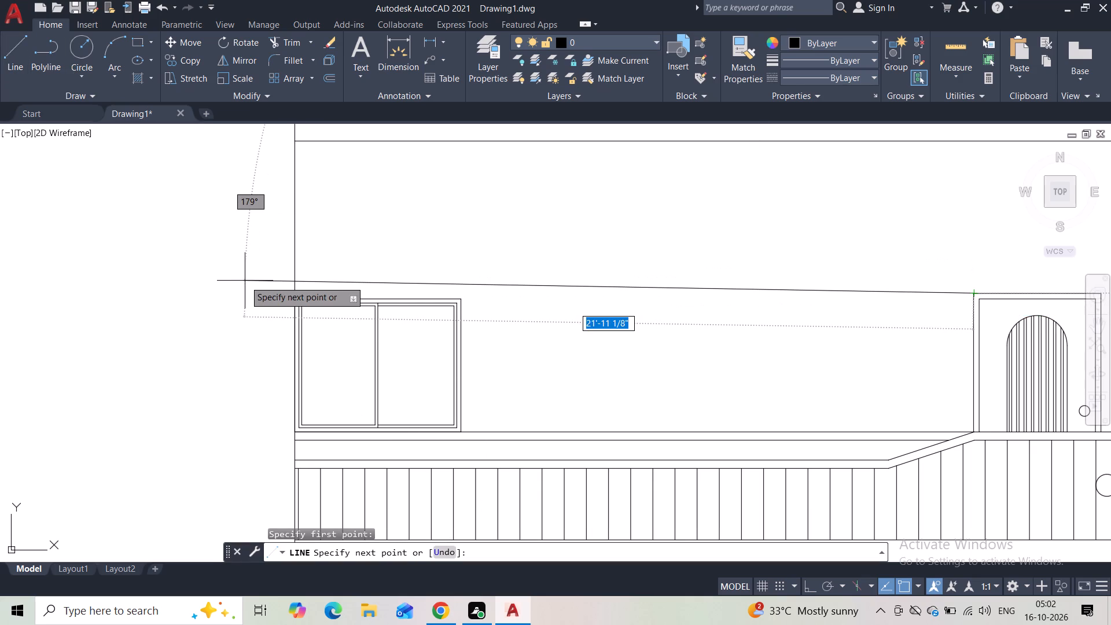
left_click(245, 280)
key("Escape")
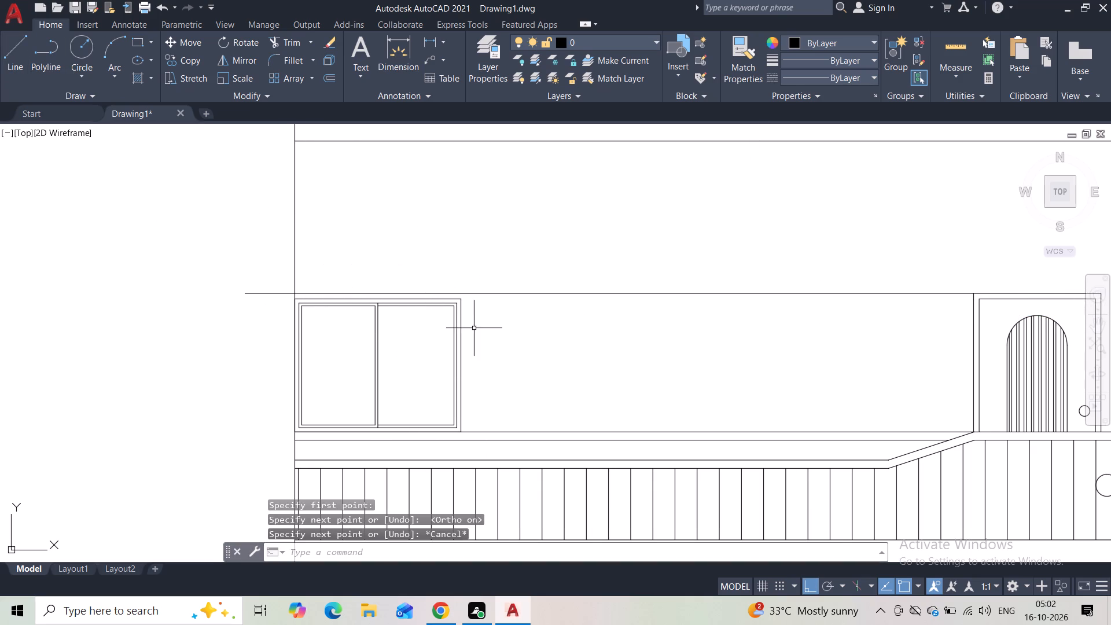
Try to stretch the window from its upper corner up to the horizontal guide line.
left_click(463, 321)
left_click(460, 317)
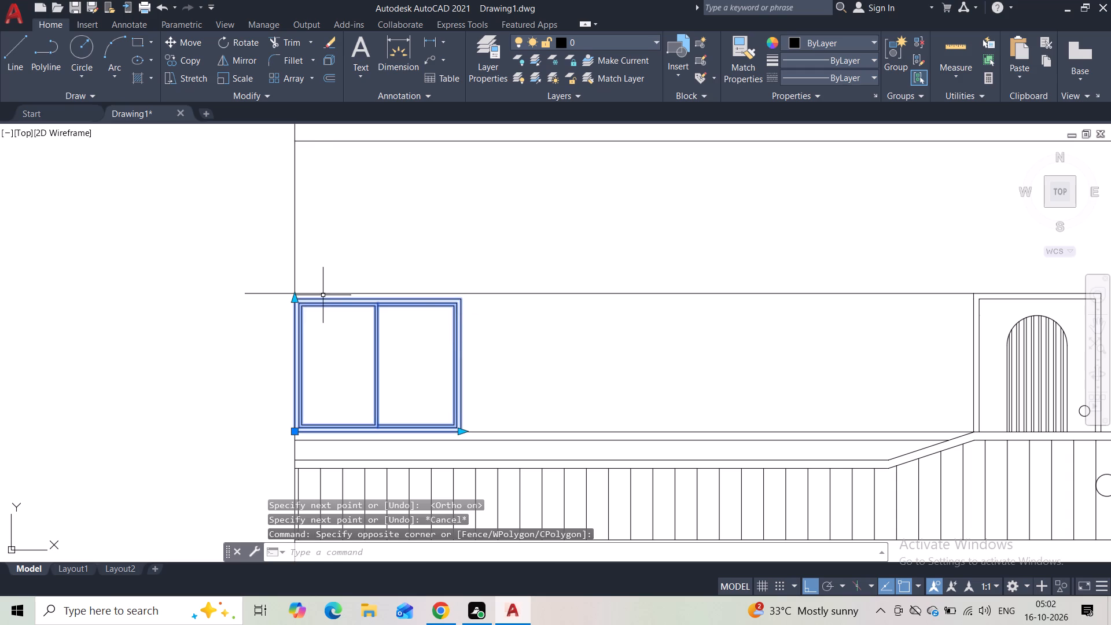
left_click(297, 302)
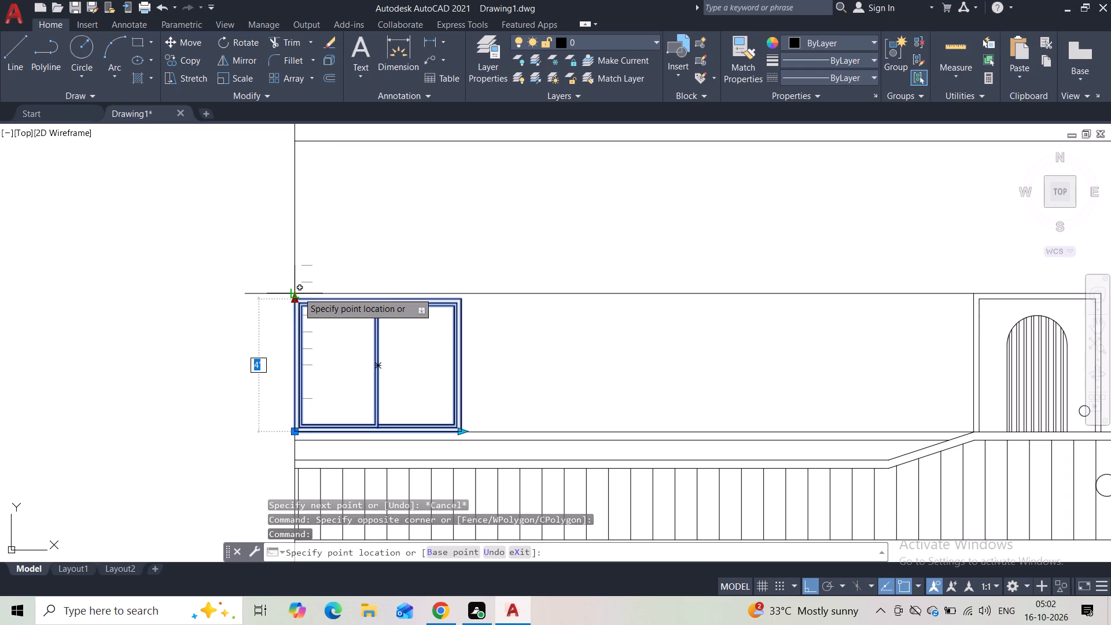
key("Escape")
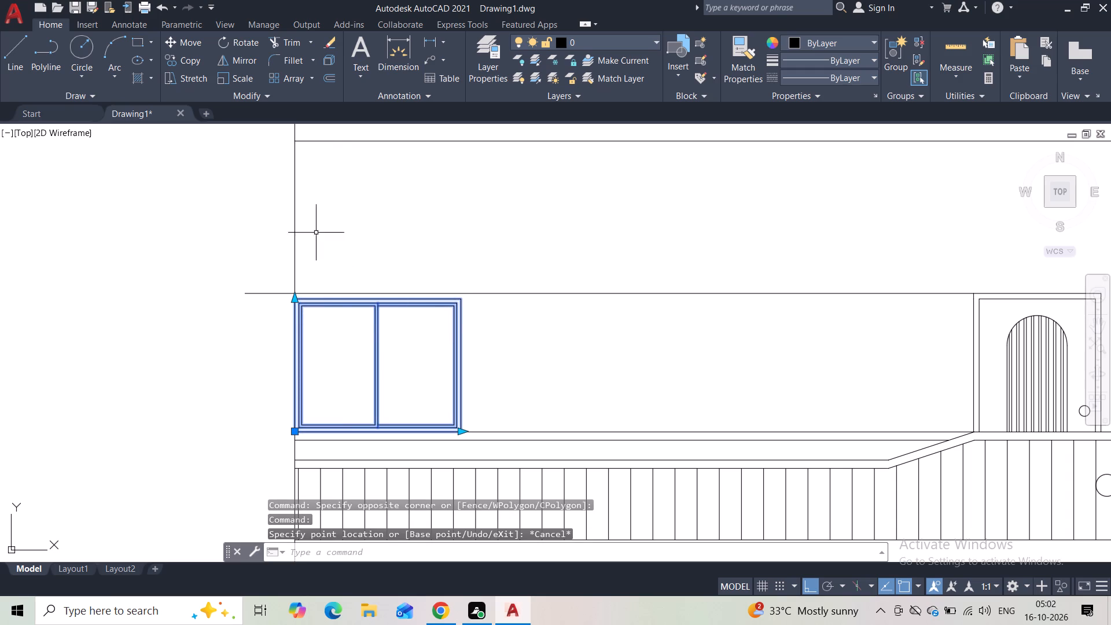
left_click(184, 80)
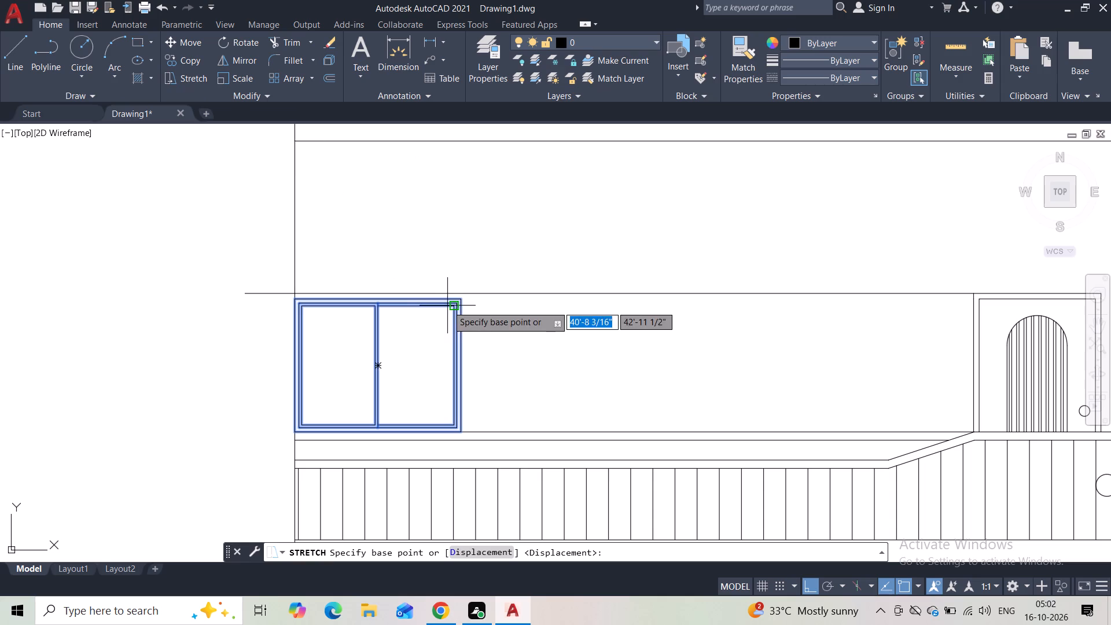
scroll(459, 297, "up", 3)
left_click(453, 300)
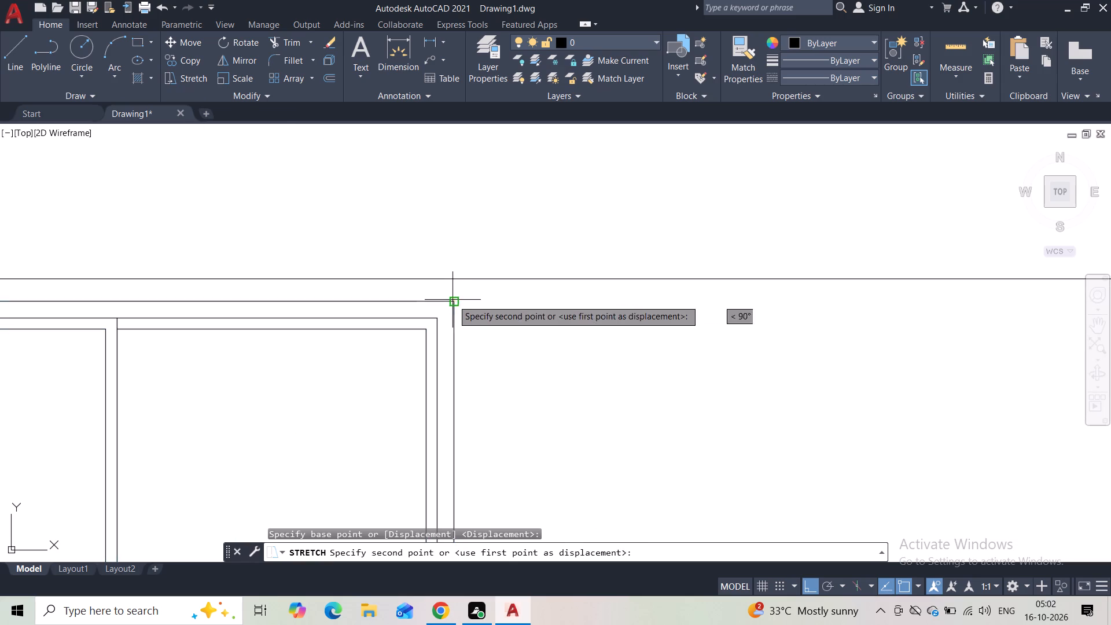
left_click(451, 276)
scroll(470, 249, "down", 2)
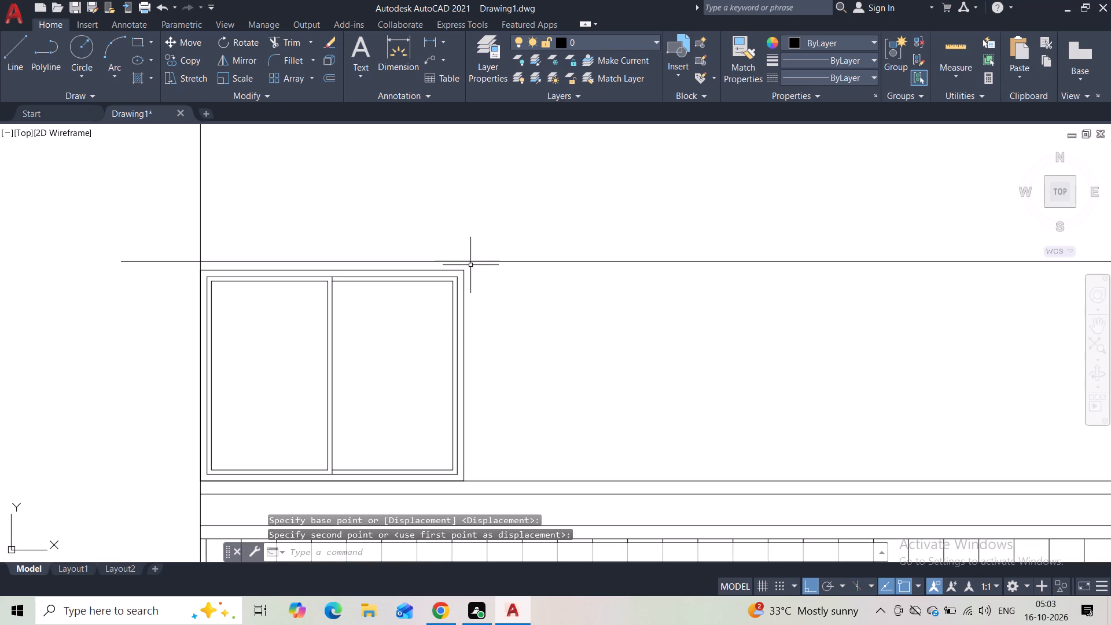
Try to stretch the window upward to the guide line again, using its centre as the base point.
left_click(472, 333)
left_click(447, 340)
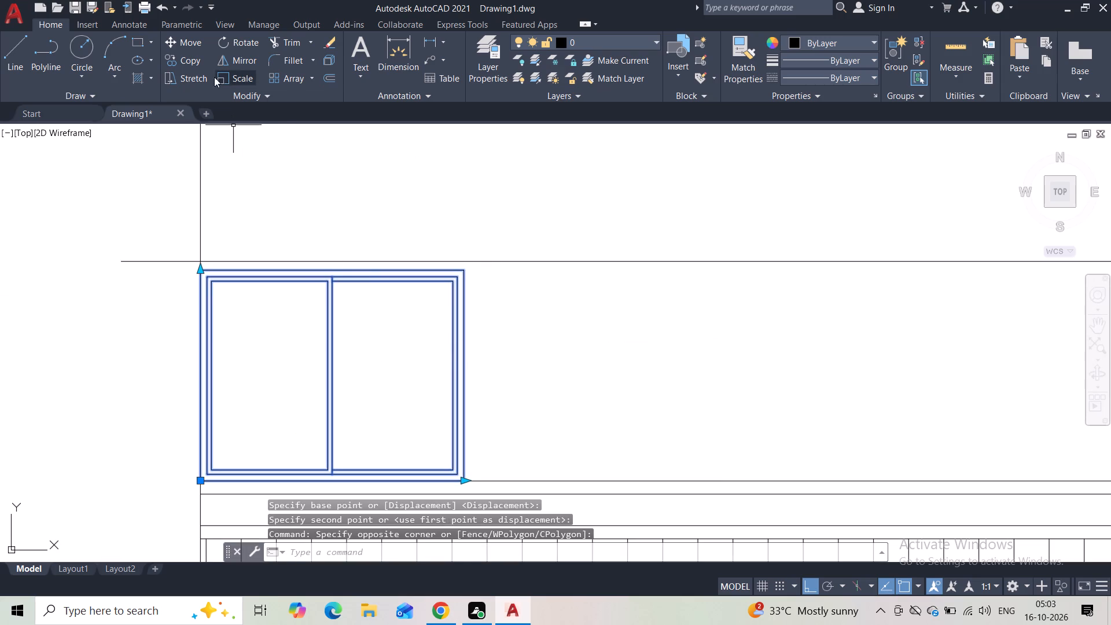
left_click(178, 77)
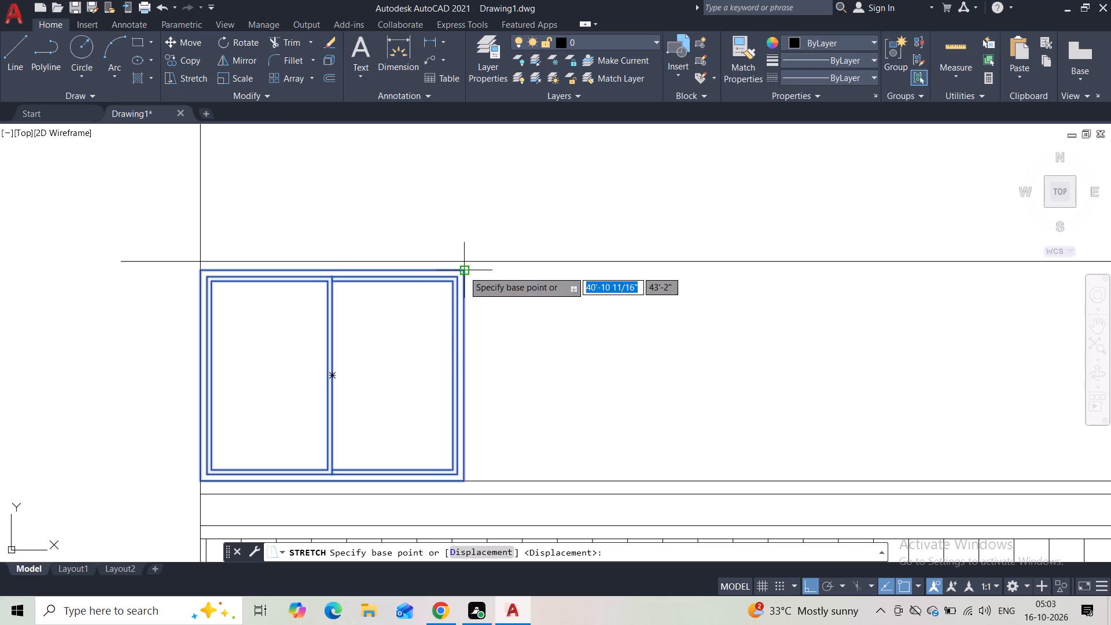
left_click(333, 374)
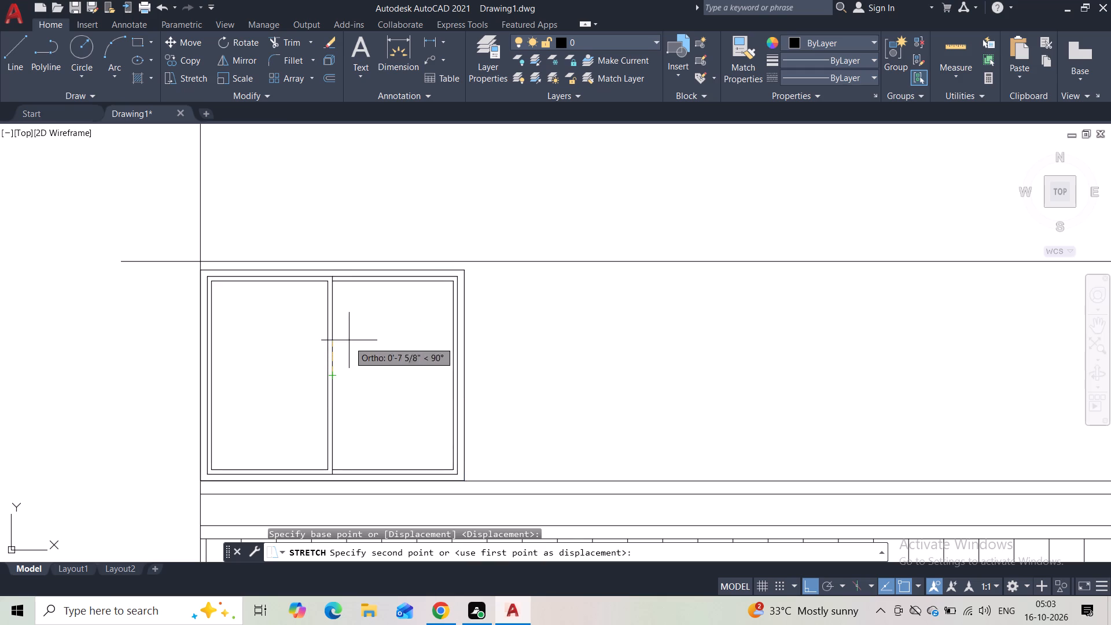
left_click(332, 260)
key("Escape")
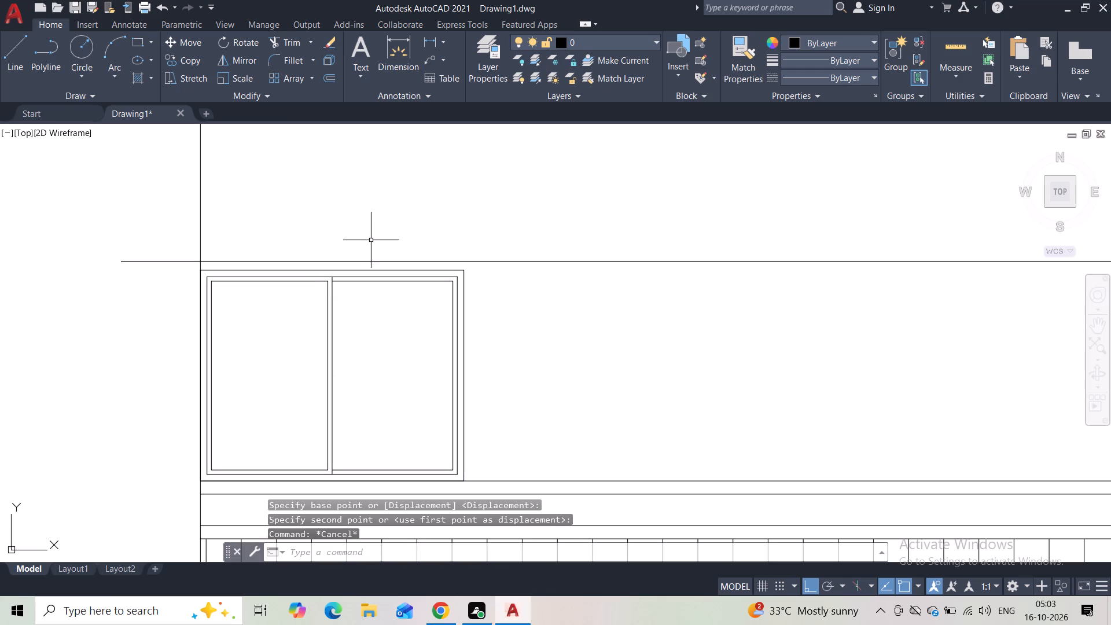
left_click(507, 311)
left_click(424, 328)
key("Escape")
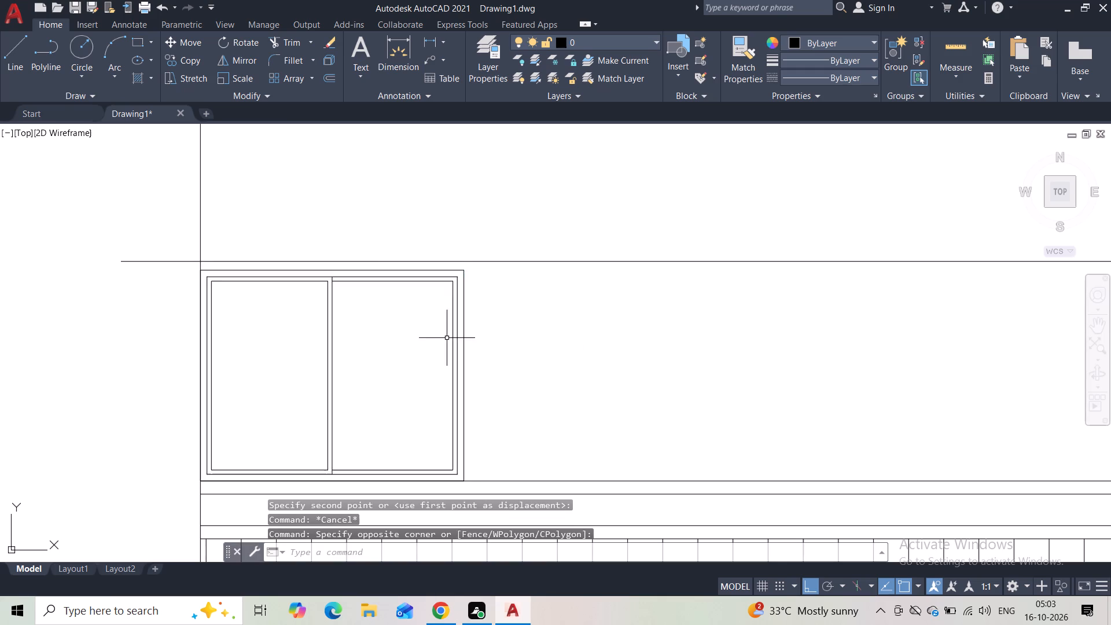
Delete the horizontal guide line running from the door frame's upper corner past the outer wall.
scroll(459, 336, "down", 3)
left_click(553, 317)
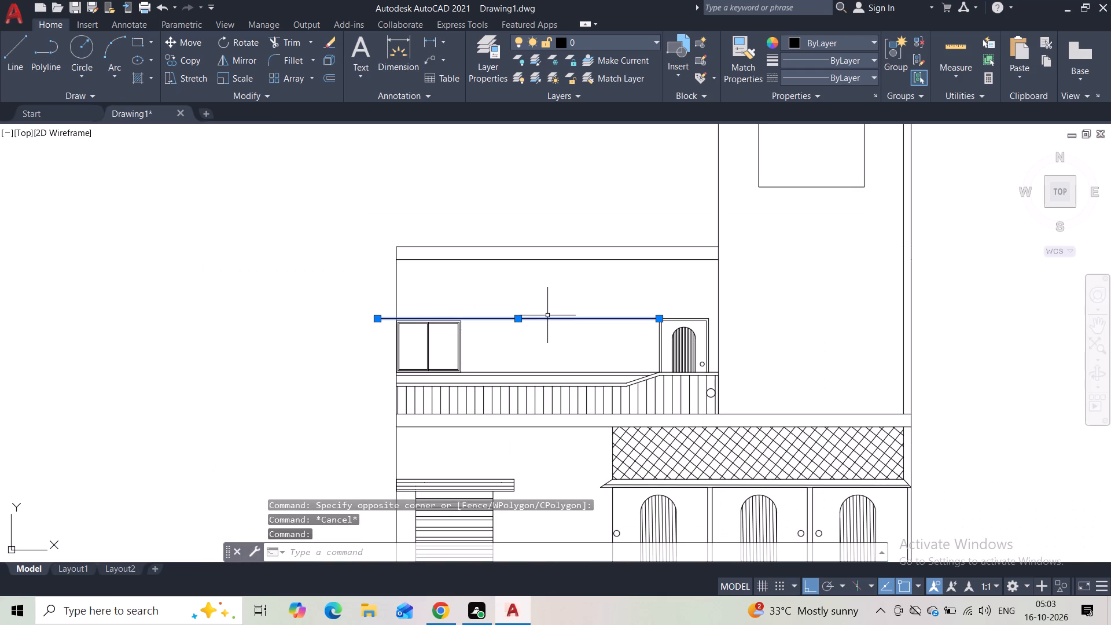
key("Delete")
key("Escape")
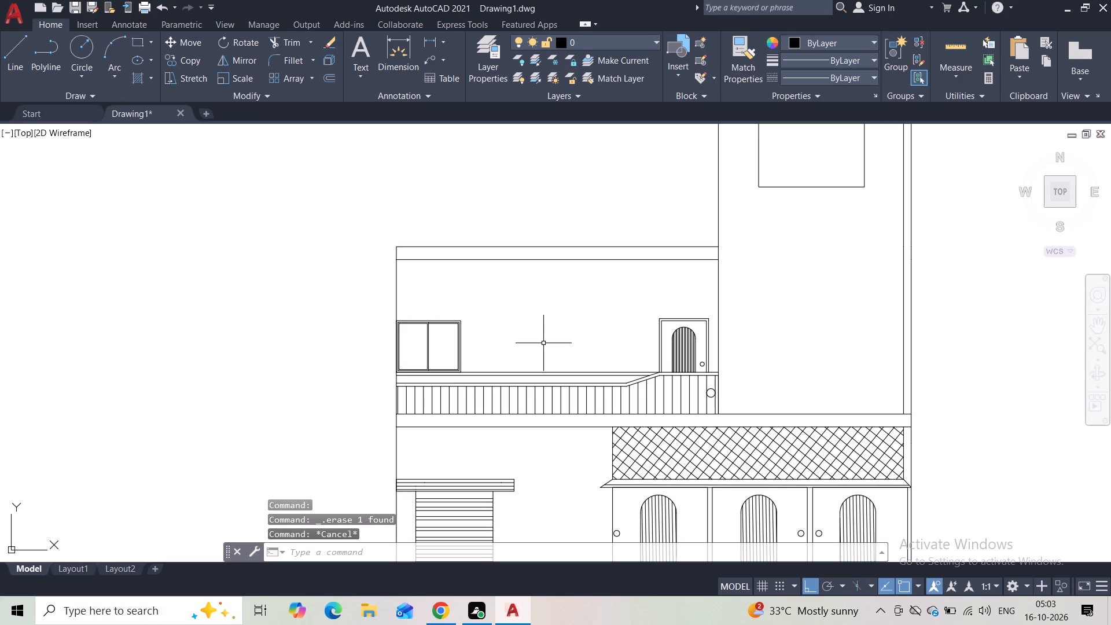
Move the tower's lower window rectangle straight down until its top edge aligns with the top of the upper-storey door frame.
scroll(544, 344, "down", 1)
scroll(541, 341, "up", 1)
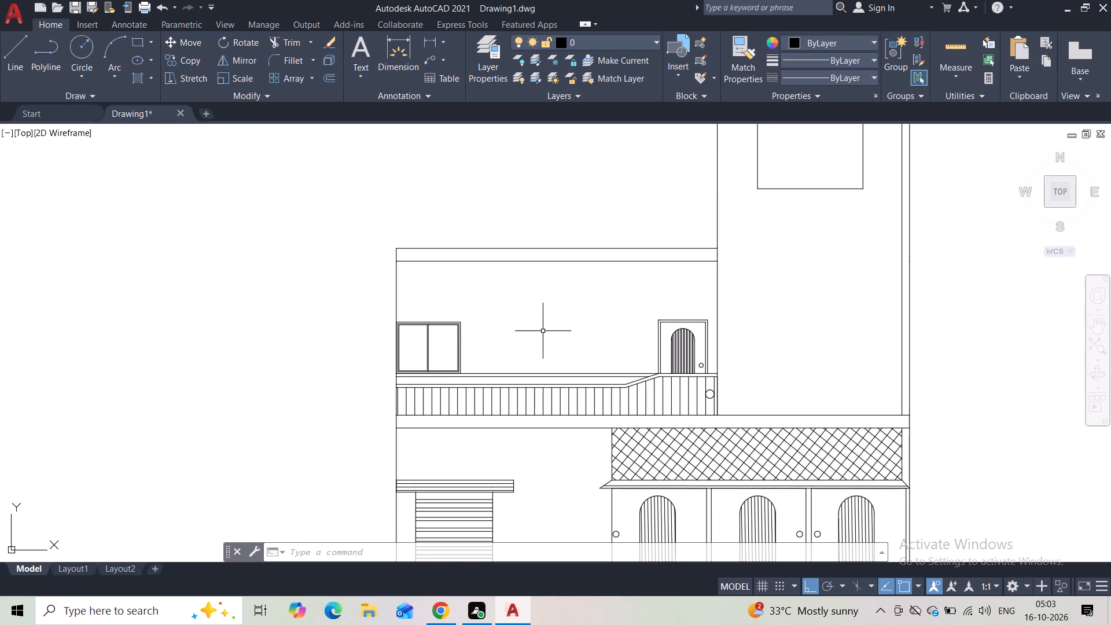
scroll(543, 332, "up", 2)
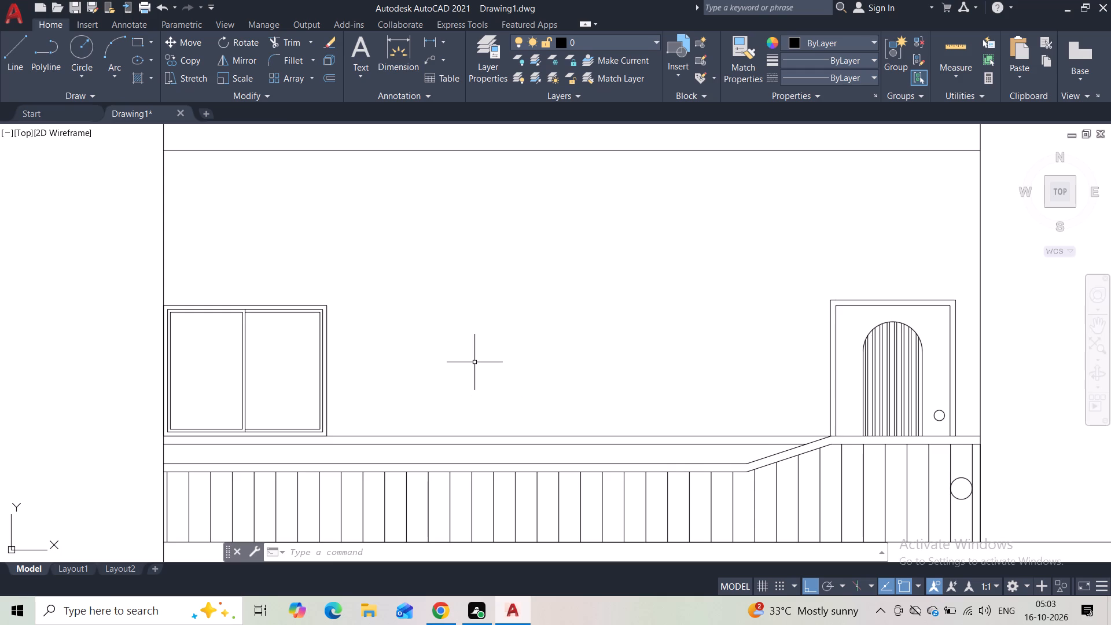
scroll(435, 312, "down", 3)
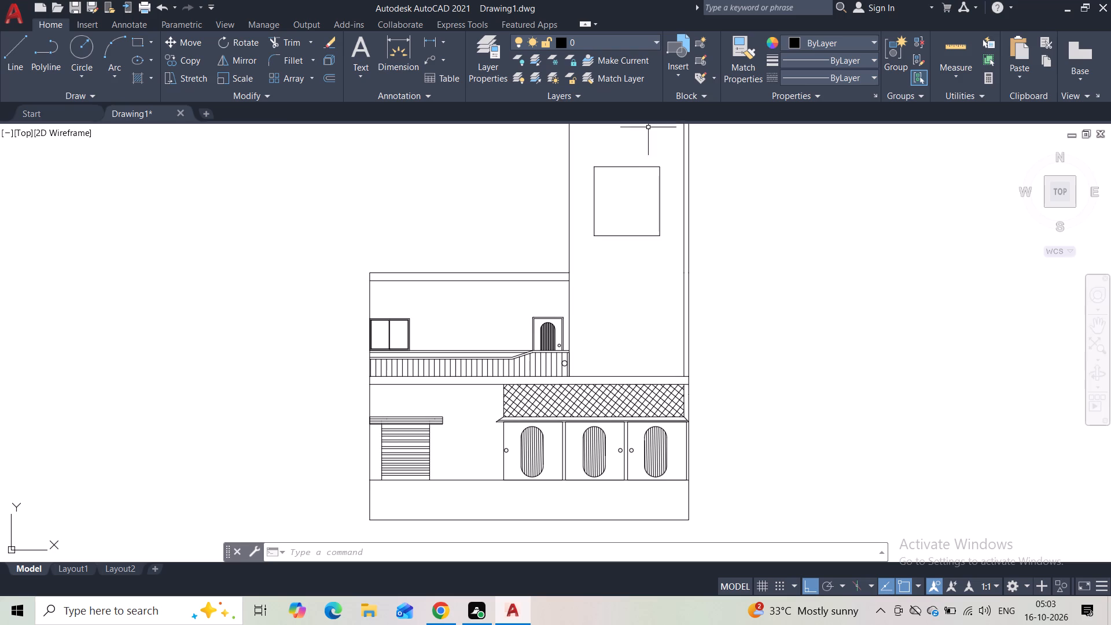
left_click(642, 167)
left_click(185, 41)
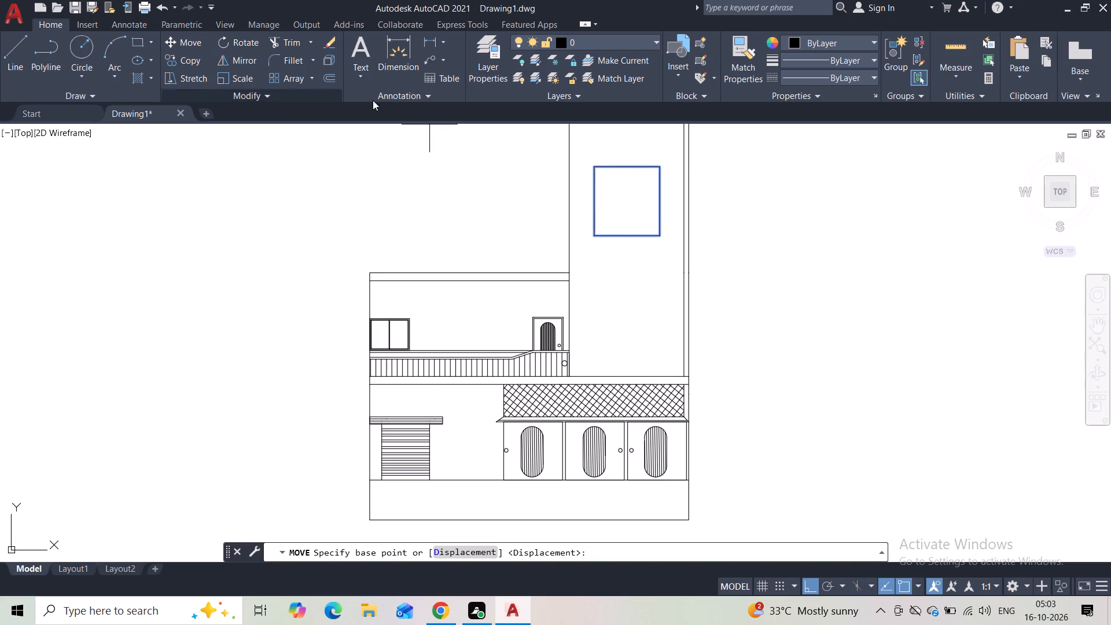
left_click(596, 172)
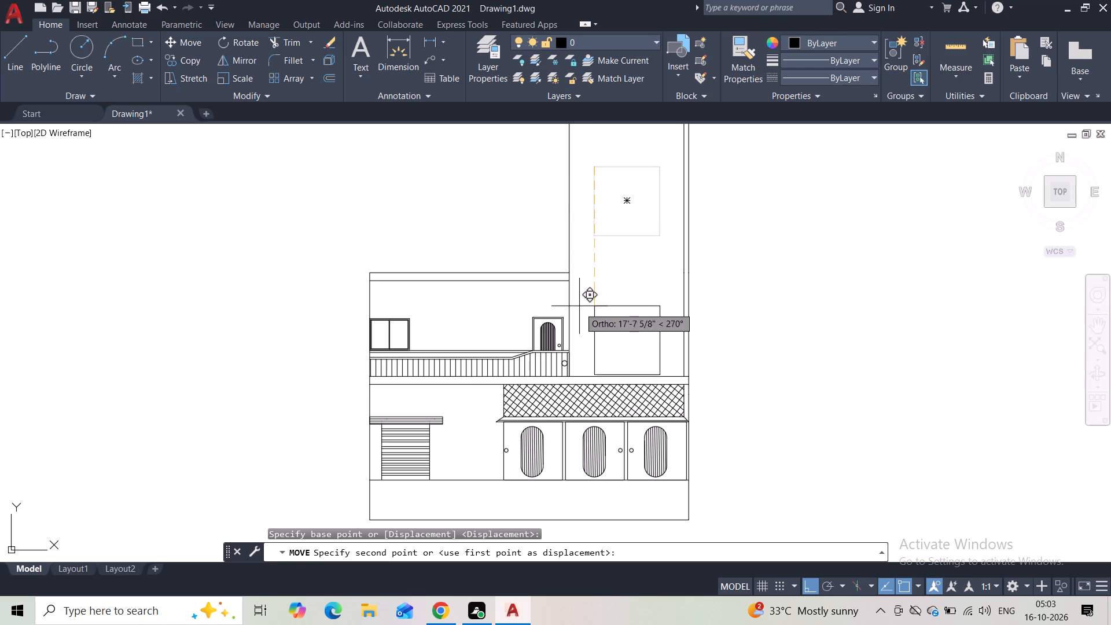
scroll(580, 312, "up", 2)
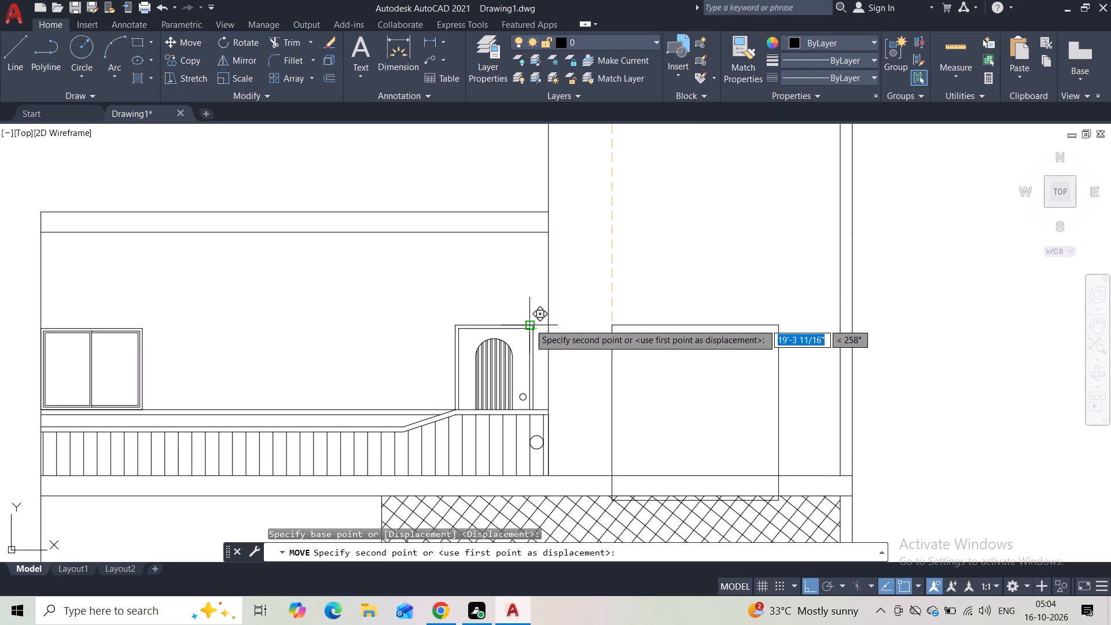
left_click(611, 326)
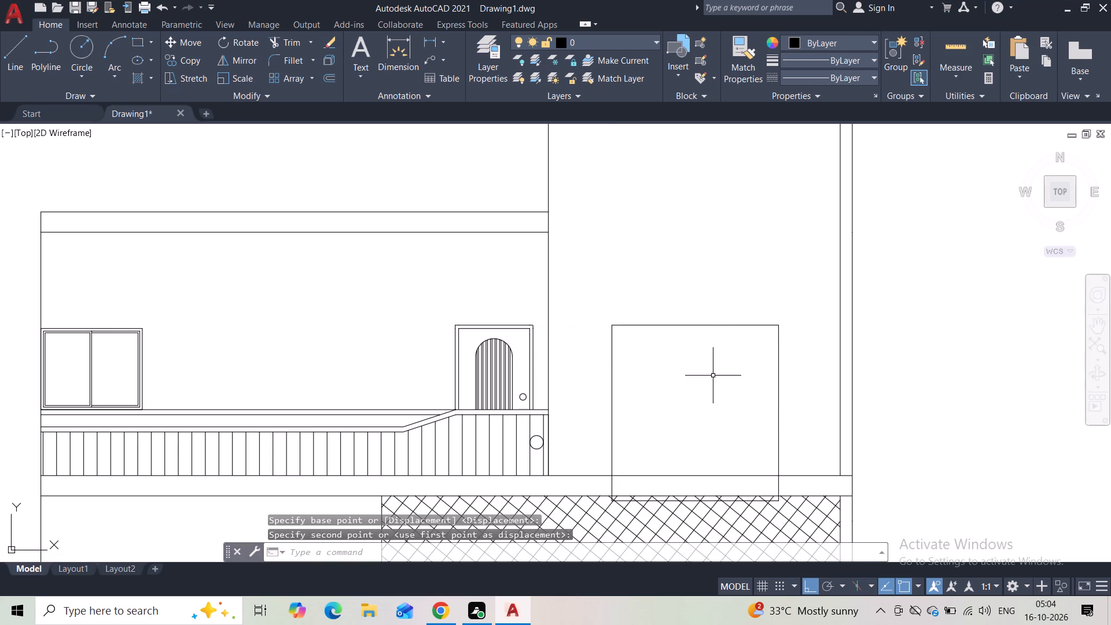
Trim both side edges of the moved rectangle where they cross the floor slab band.
middle_click_drag(680, 429, 652, 393)
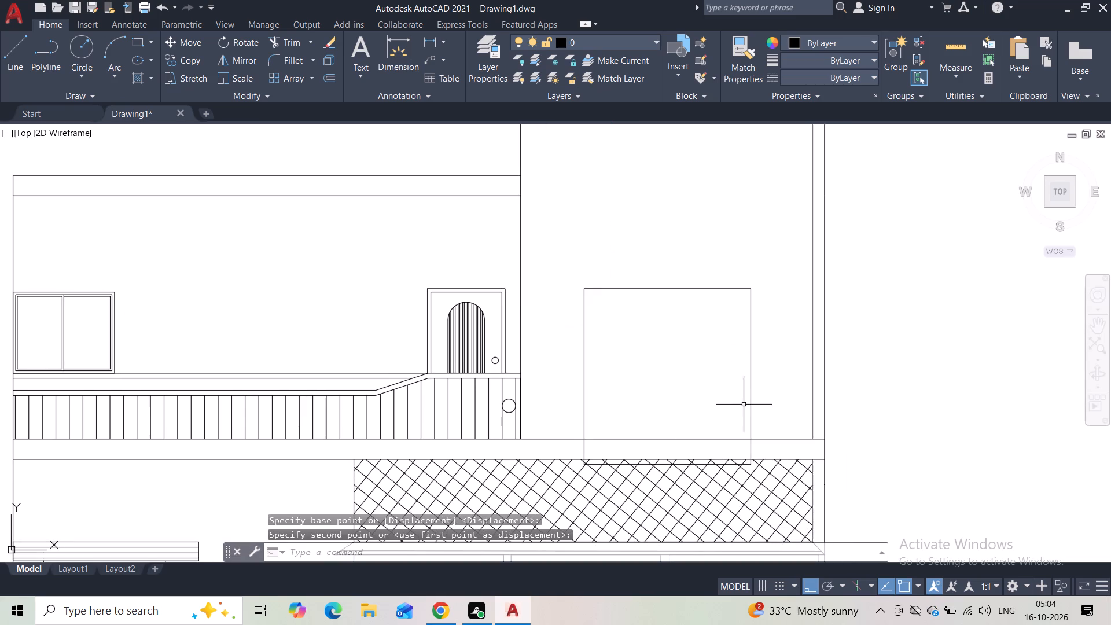
left_click(290, 43)
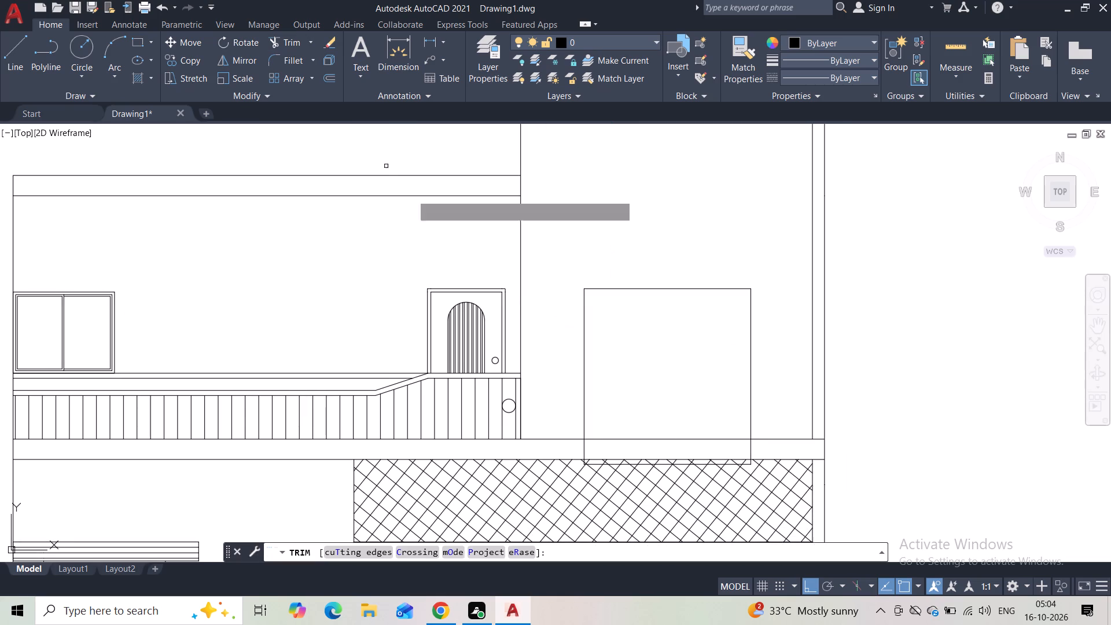
left_click(586, 453)
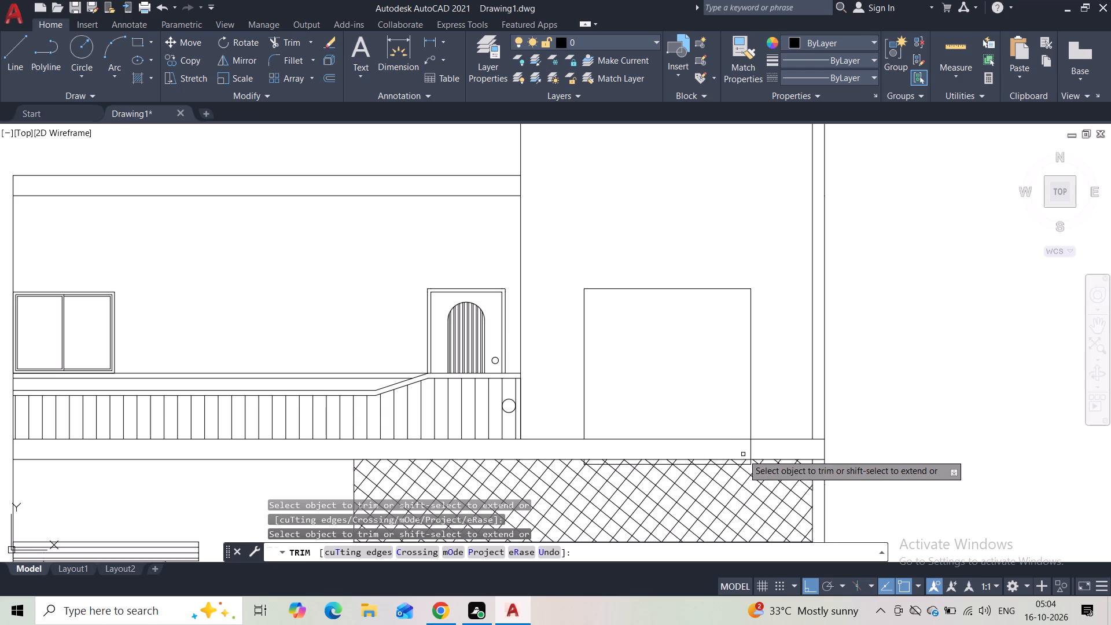
left_click_drag(779, 447, 745, 449)
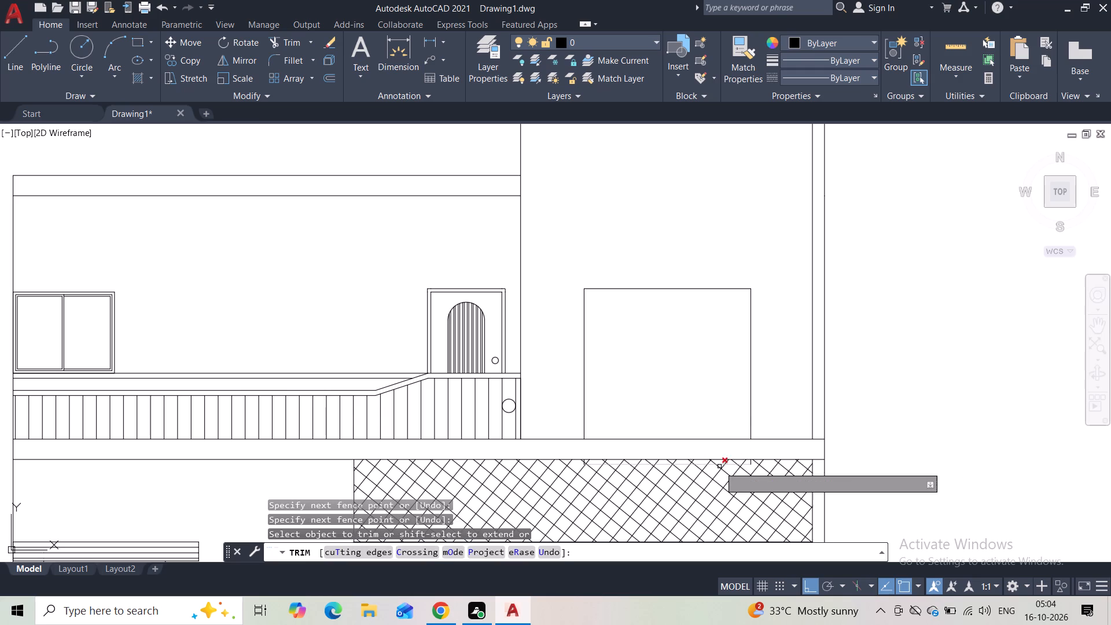
Trim away the rectangle's leftover bottom edge and the two side stubs overlapping the hatched roof.
scroll(718, 467, "up", 5)
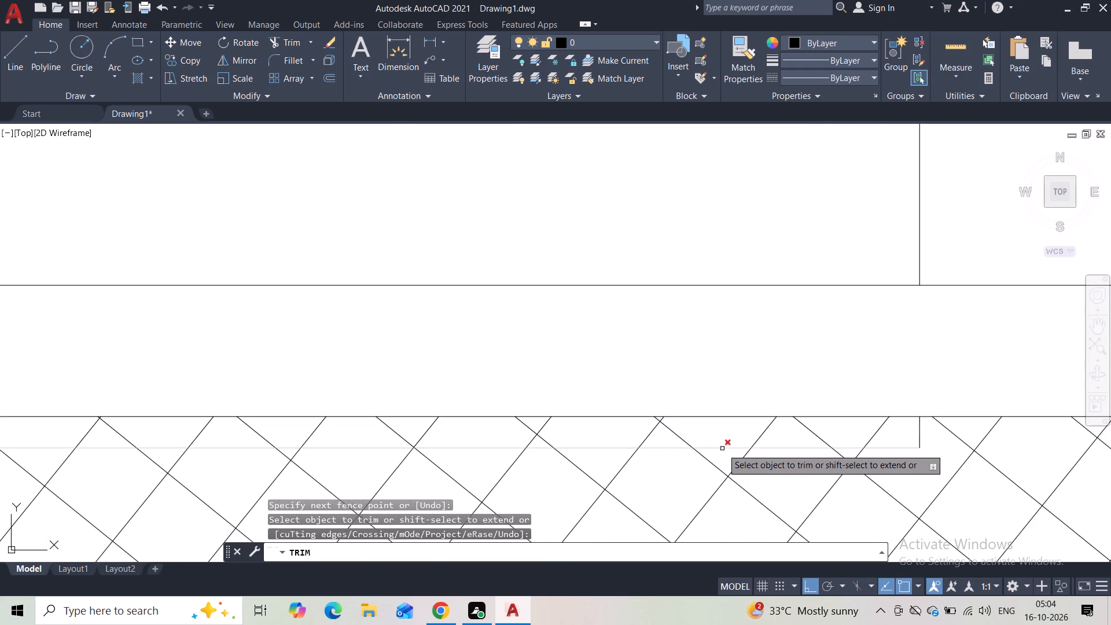
left_click(722, 448)
scroll(700, 371, "down", 3)
scroll(757, 386, "up", 1)
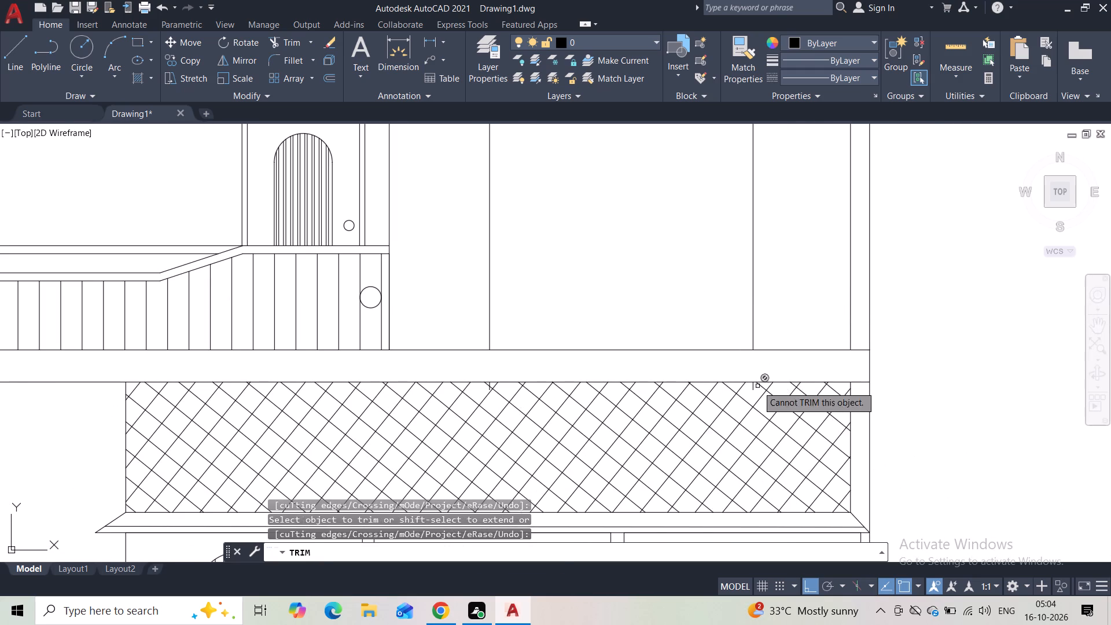
scroll(744, 388, "up", 4)
left_click_drag(767, 382, 755, 385)
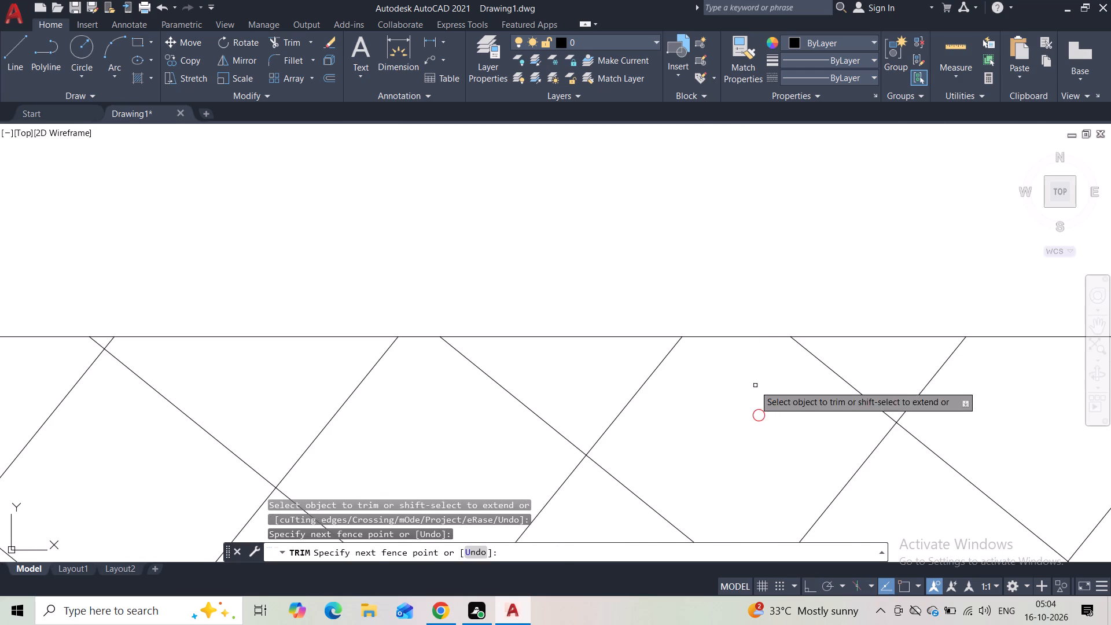
scroll(706, 394, "down", 3)
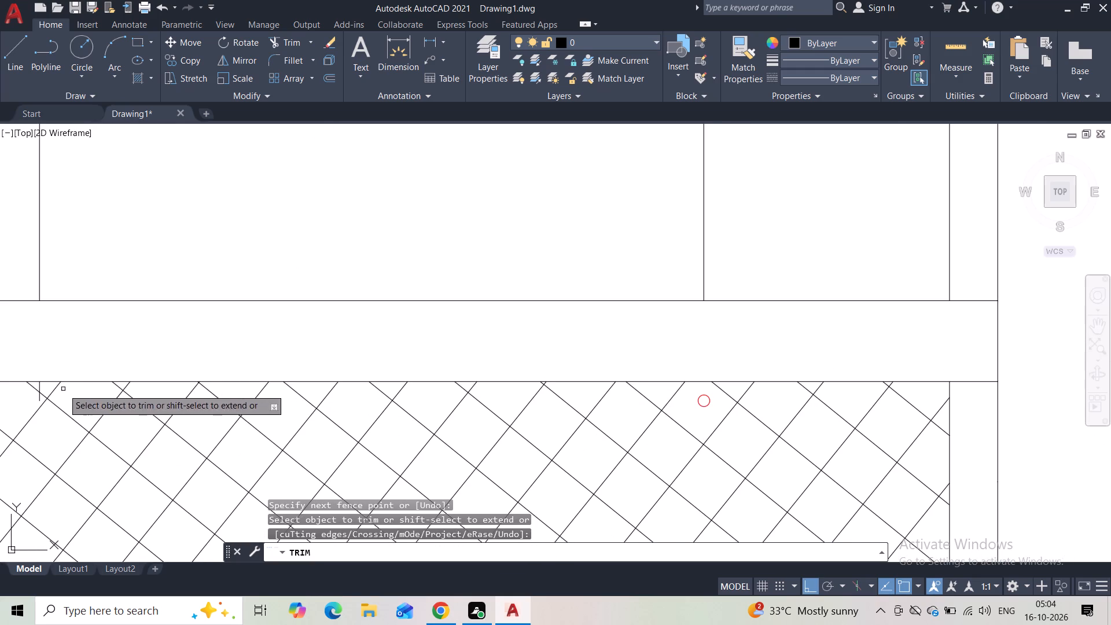
scroll(45, 389, "up", 6)
middle_click_drag(45, 389, 309, 375)
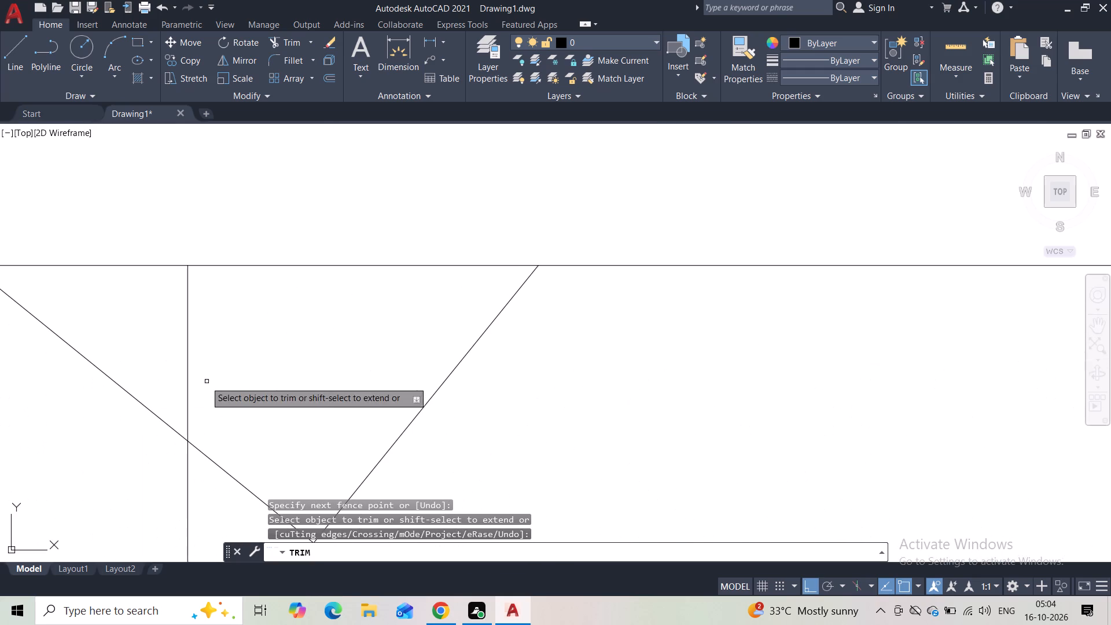
left_click_drag(174, 367, 227, 358)
scroll(237, 355, "down", 5)
scroll(367, 322, "down", 2)
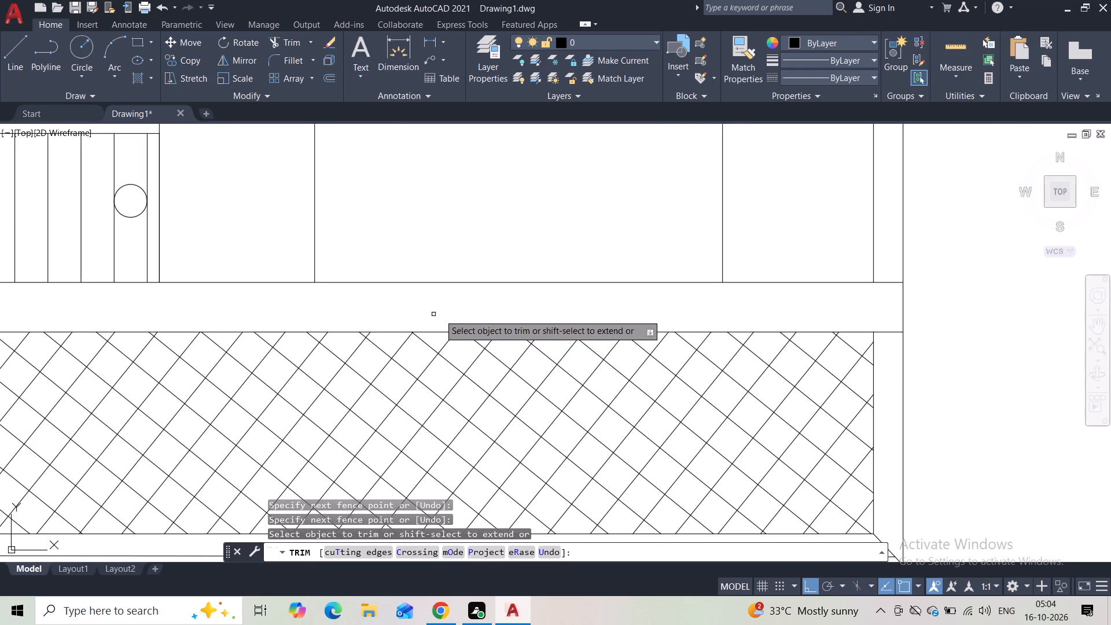
key("Escape")
Draw a horizontal line across the tower opening between the midpoints of its two side edges.
middle_click_drag(513, 226, 453, 365)
scroll(452, 365, "down", 1)
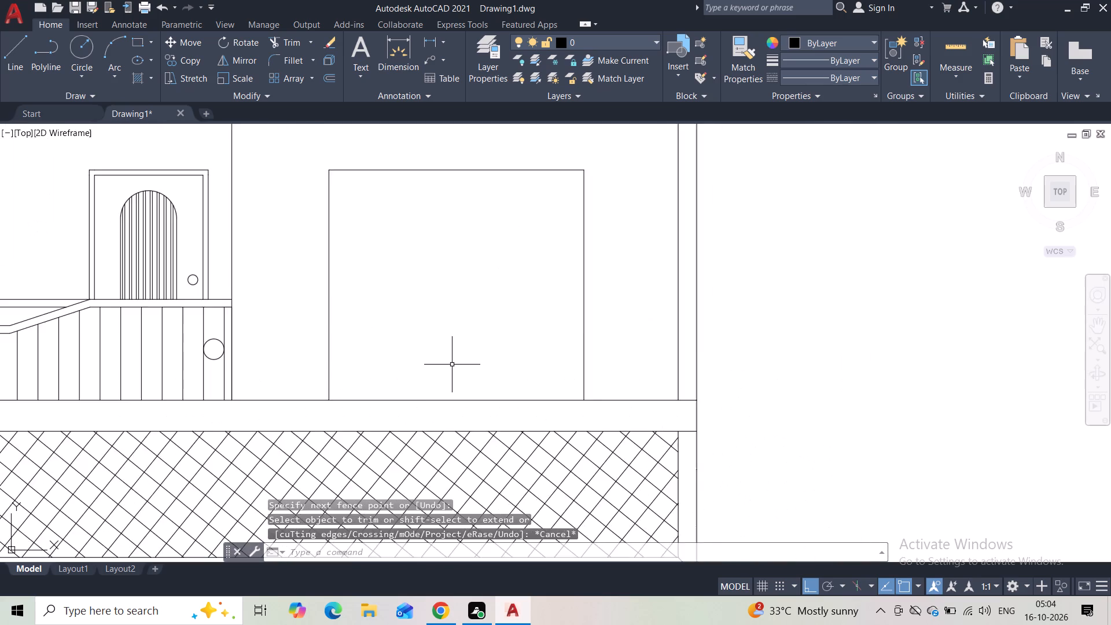
scroll(452, 365, "down", 1)
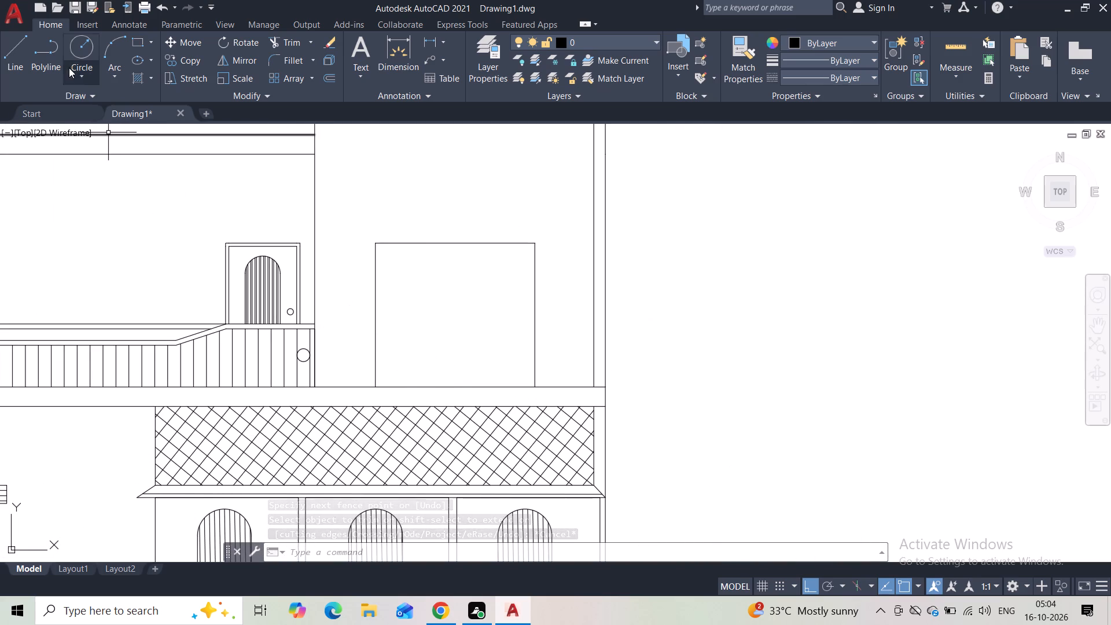
left_click(9, 60)
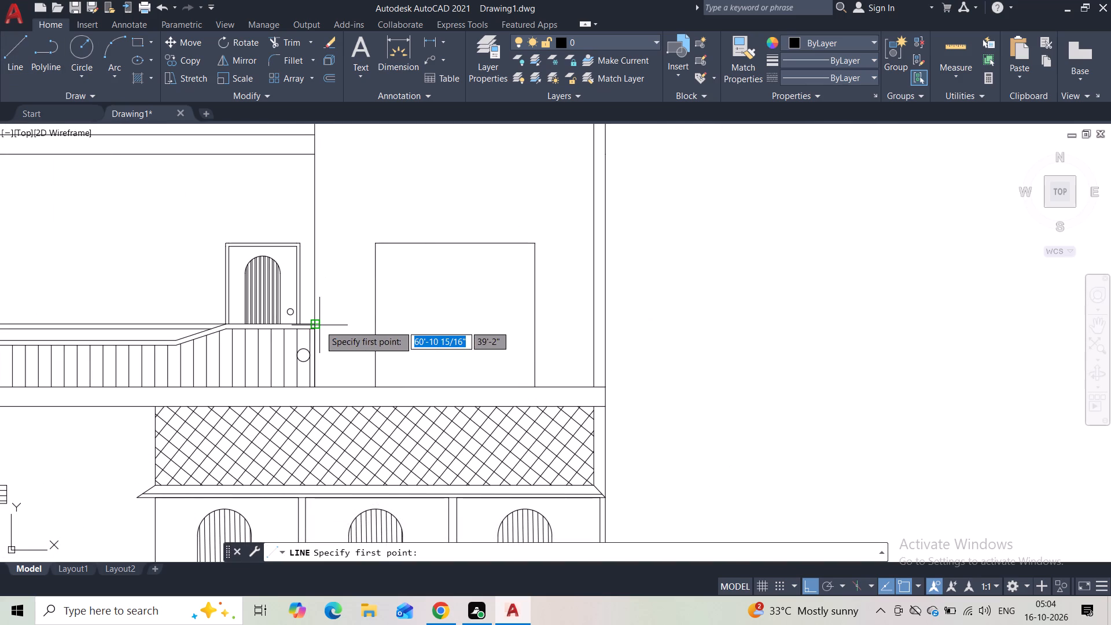
left_click(377, 315)
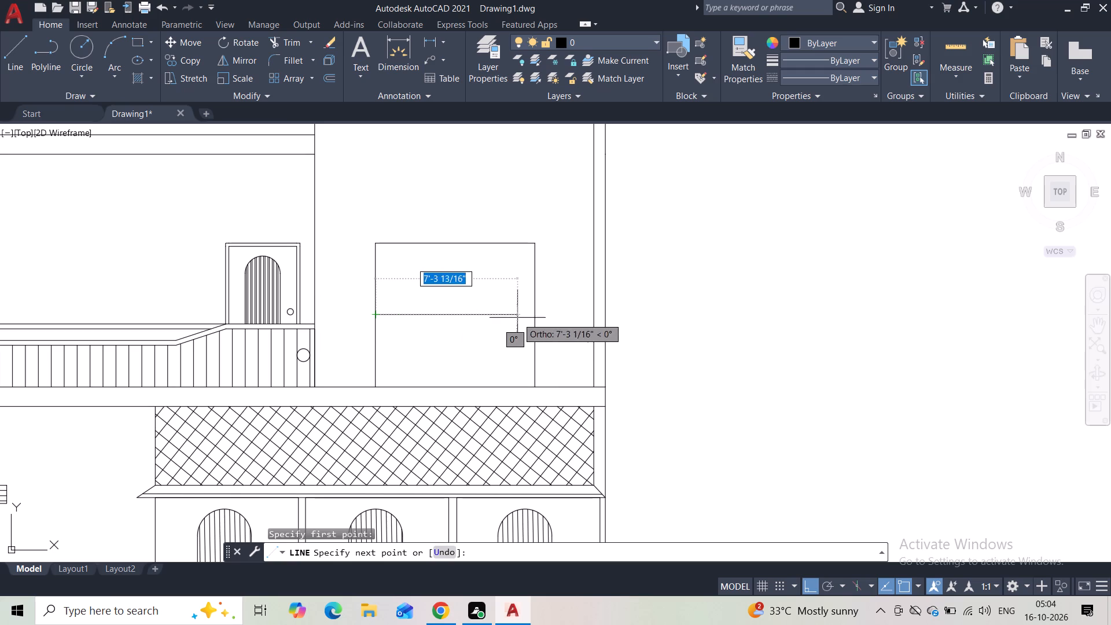
left_click(534, 314)
key("Escape")
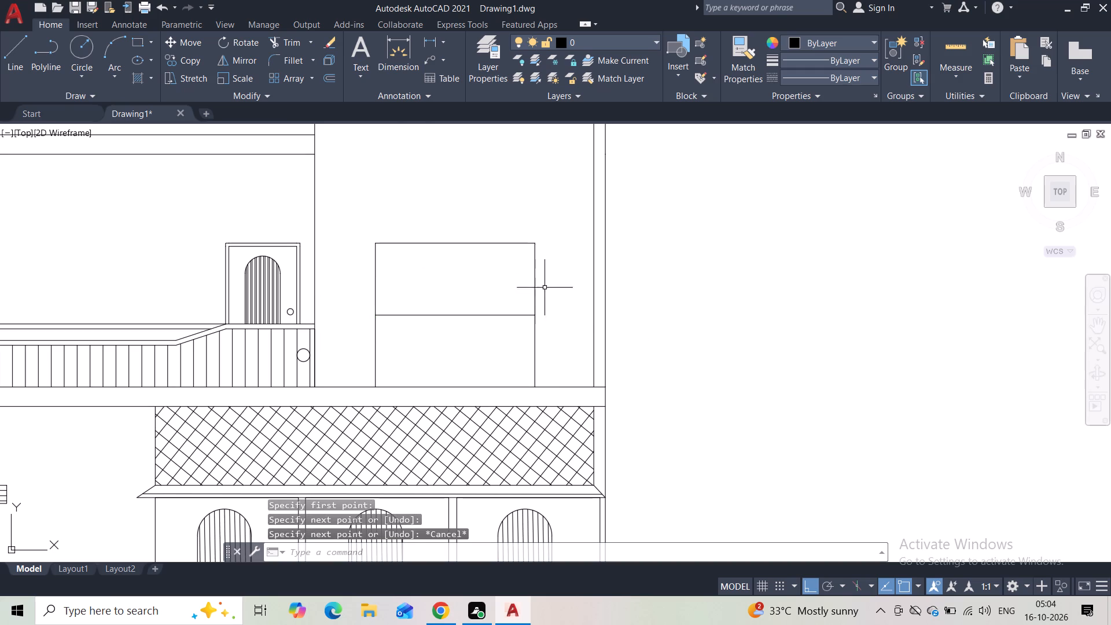
Trim the opening's two side edges below the new horizontal line to leave a closed window rectangle.
left_click(286, 47)
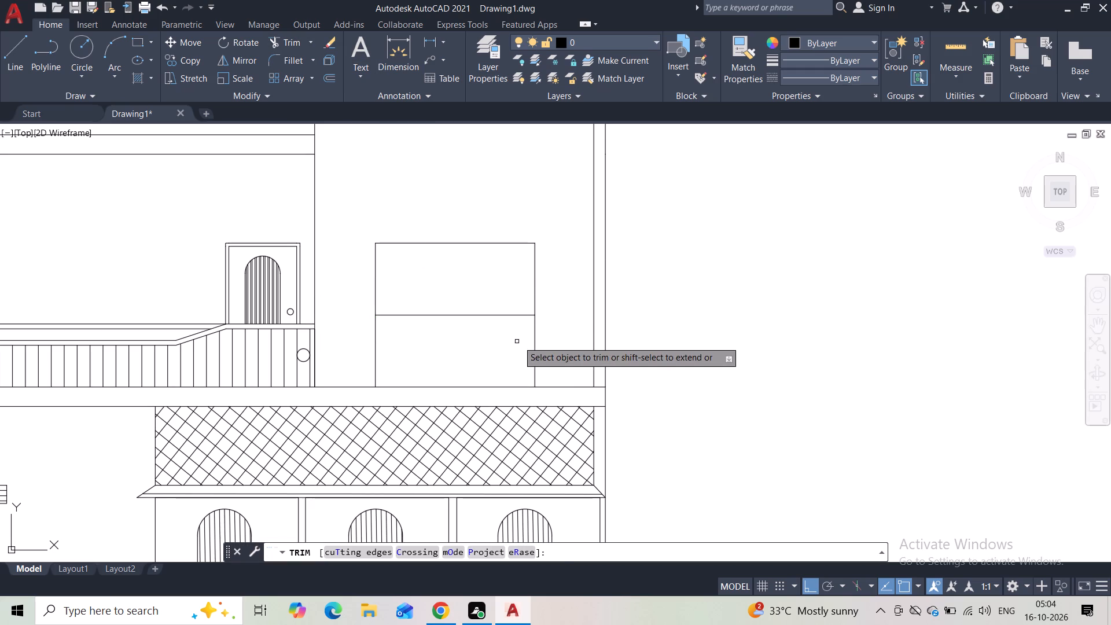
left_click_drag(536, 331, 371, 351)
left_click_drag(371, 351, 395, 351)
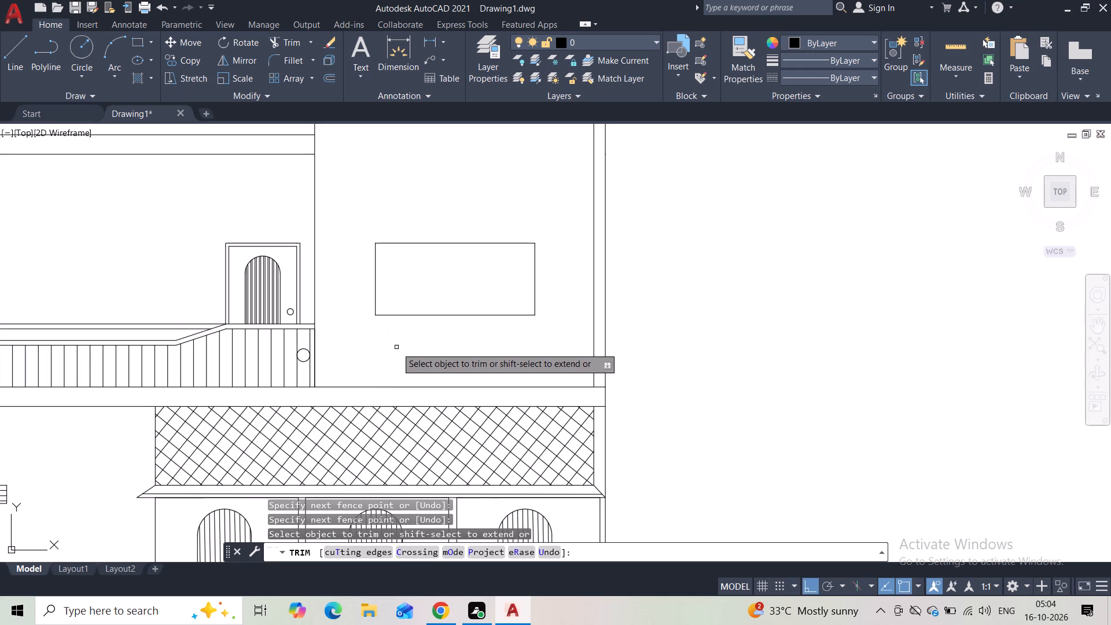
key("Escape")
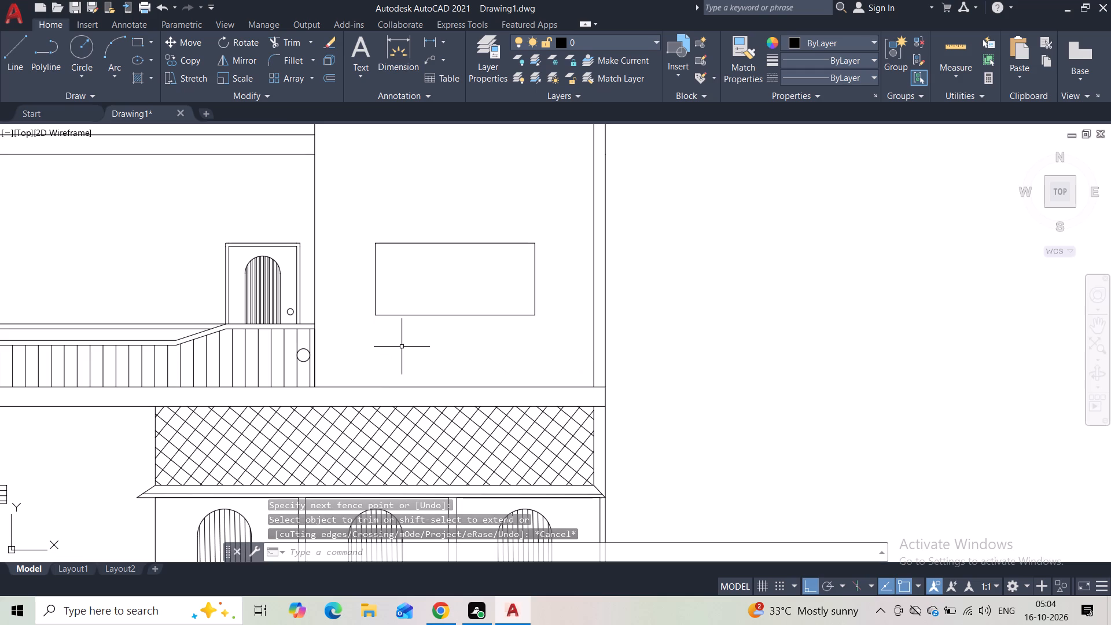
Offset the tower window's upper outline and its bottom line 2" inward to form the frame.
scroll(410, 302, "down", 3)
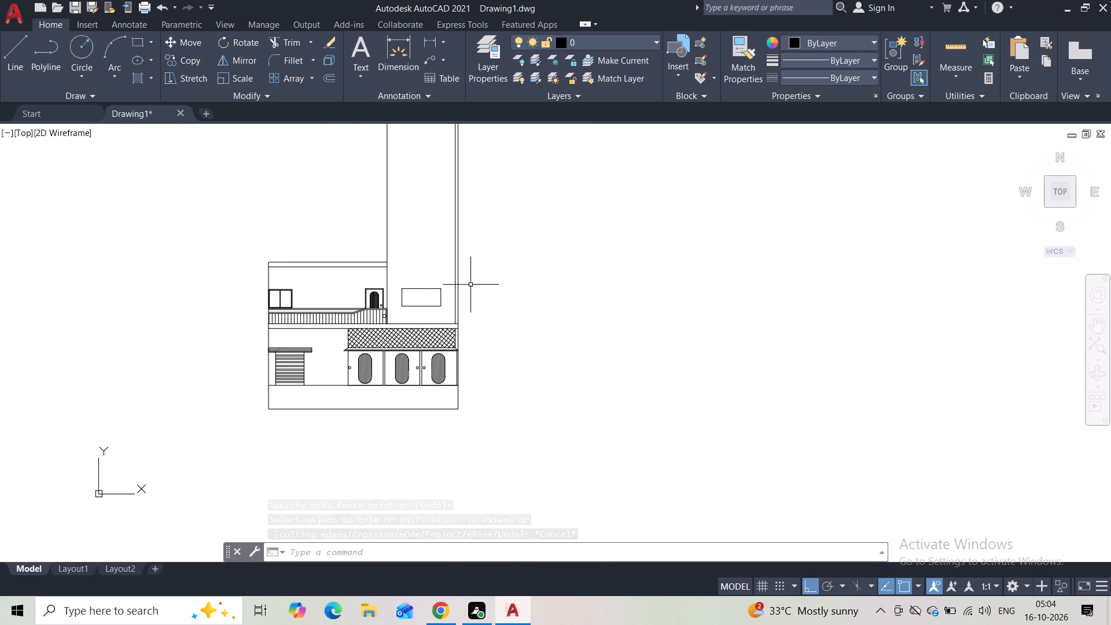
scroll(420, 302, "up", 2)
left_click(445, 252)
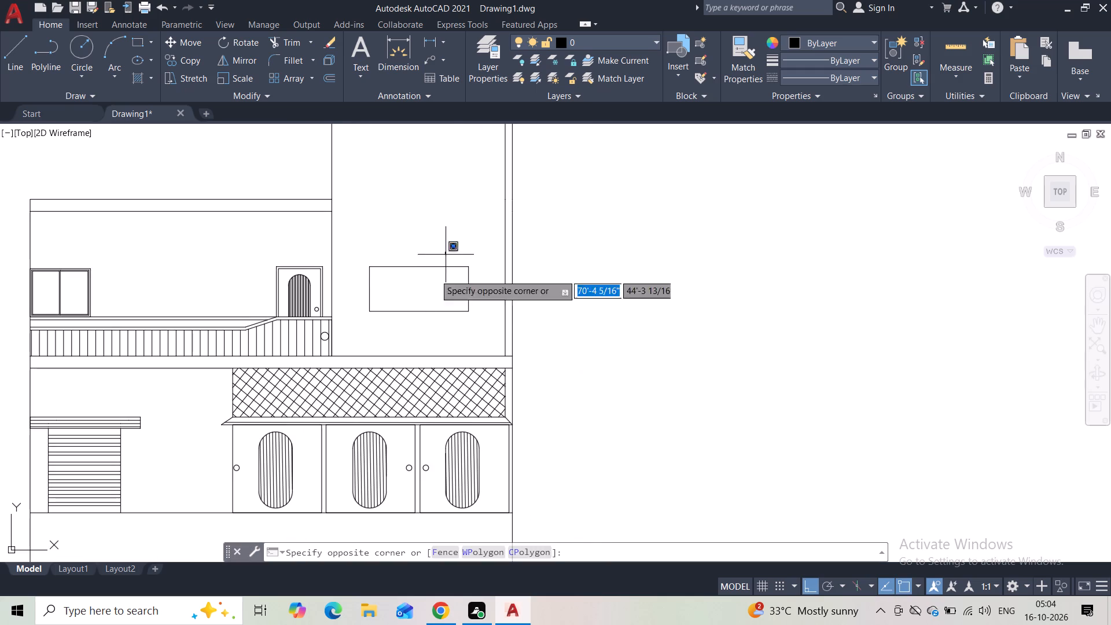
left_click(423, 321)
left_click(336, 76)
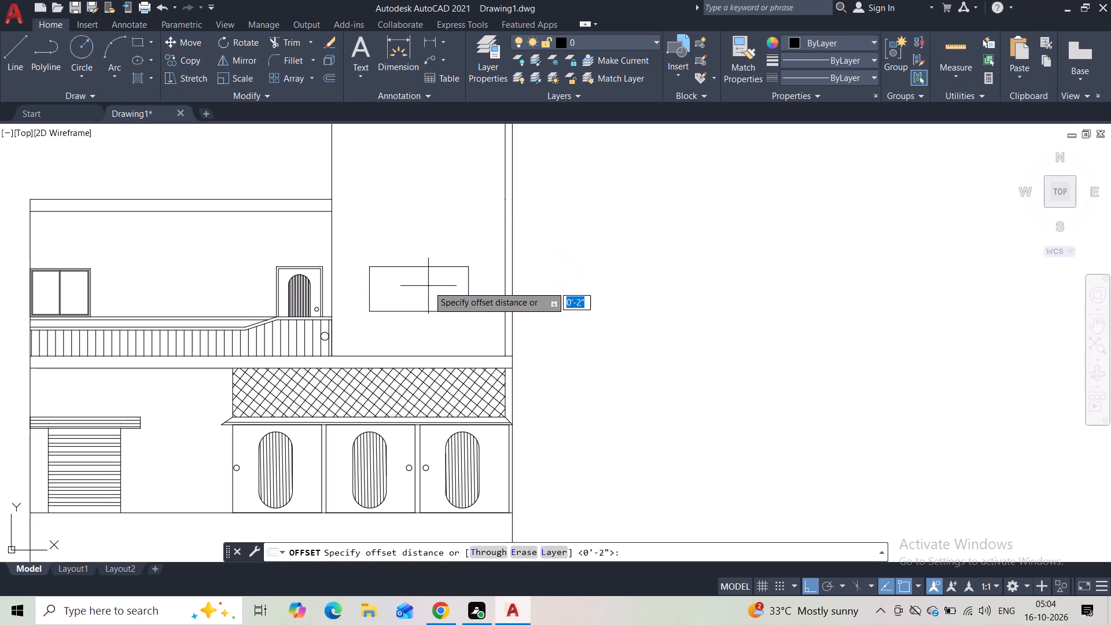
type("2\"")
key("Return")
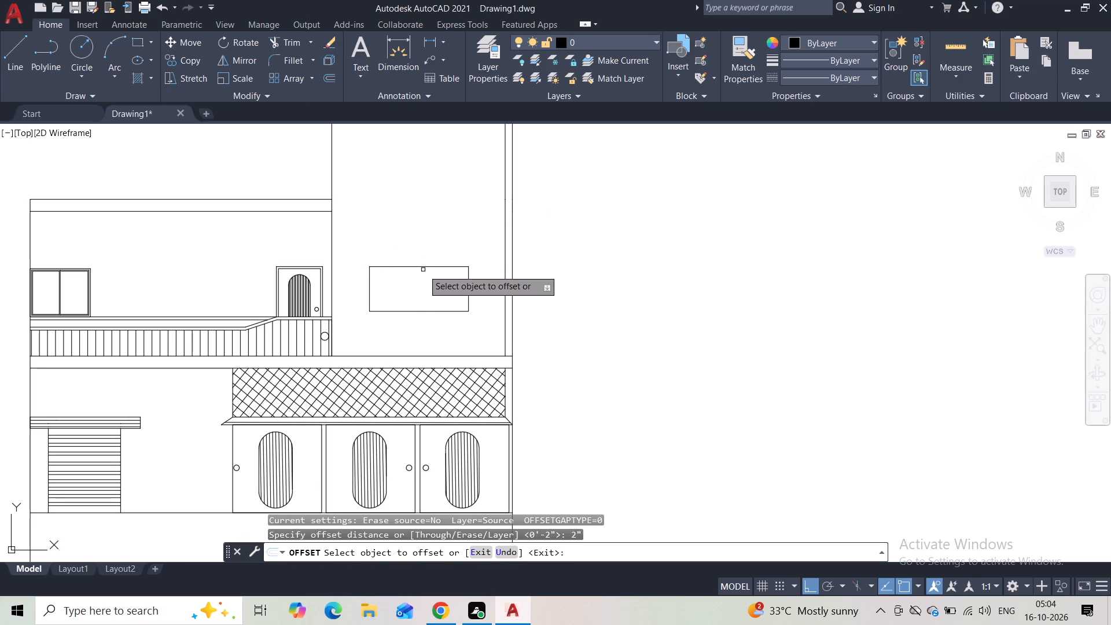
left_click(423, 266)
left_click(423, 281)
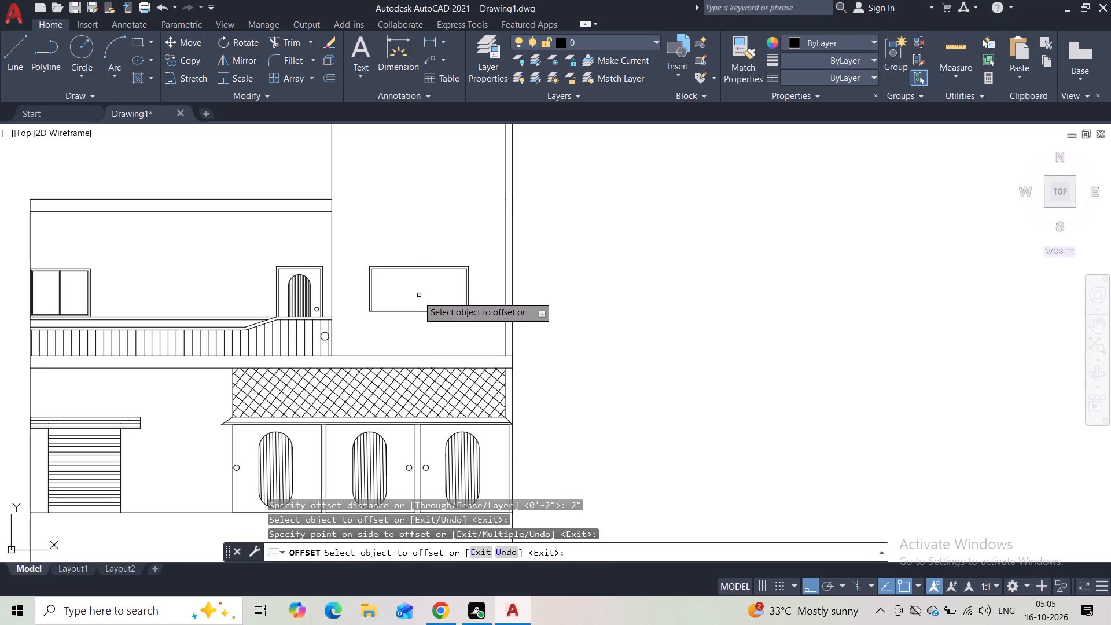
left_click(411, 311)
left_click(412, 296)
key("Escape")
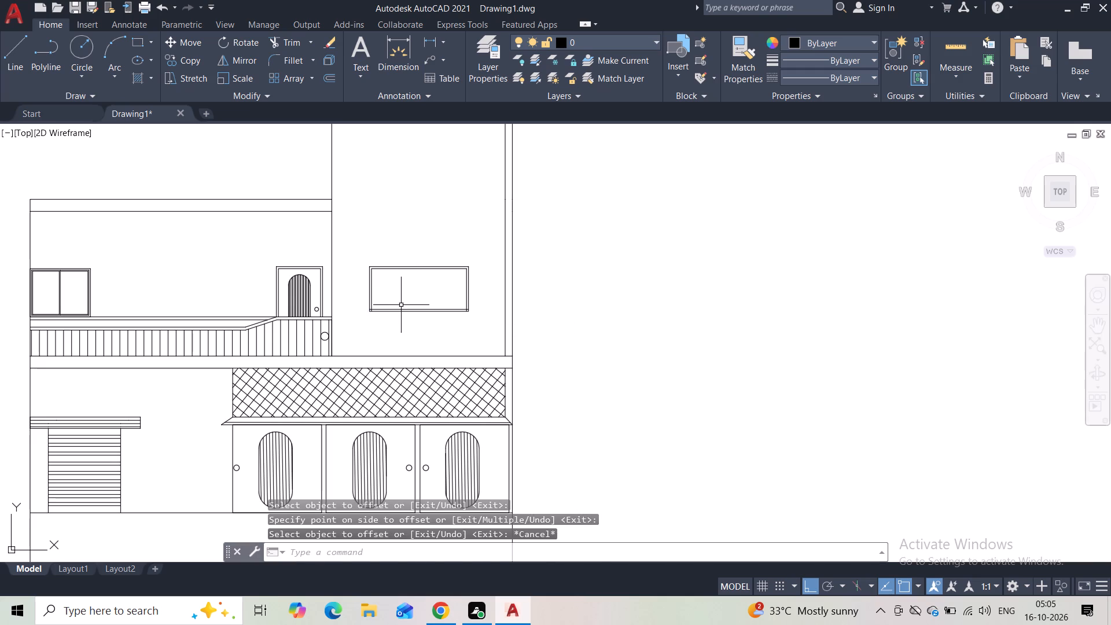
Trim the overlapping frame line ends at the tower window's two lower corners to form clean inner corners.
scroll(369, 317, "up", 5)
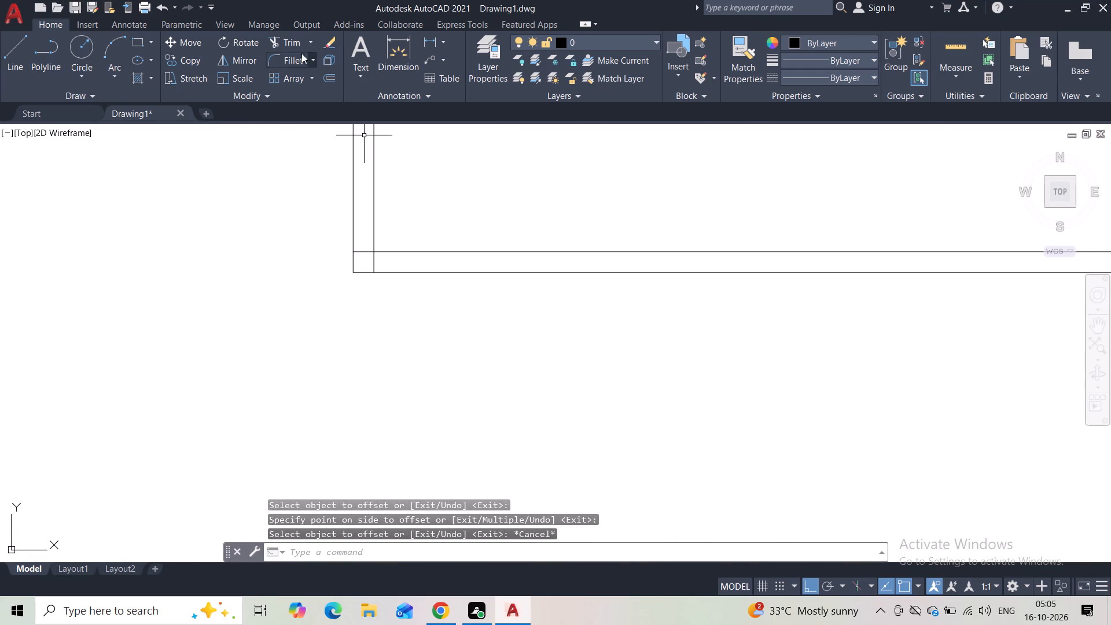
left_click(278, 41)
left_click_drag(365, 247, 364, 260)
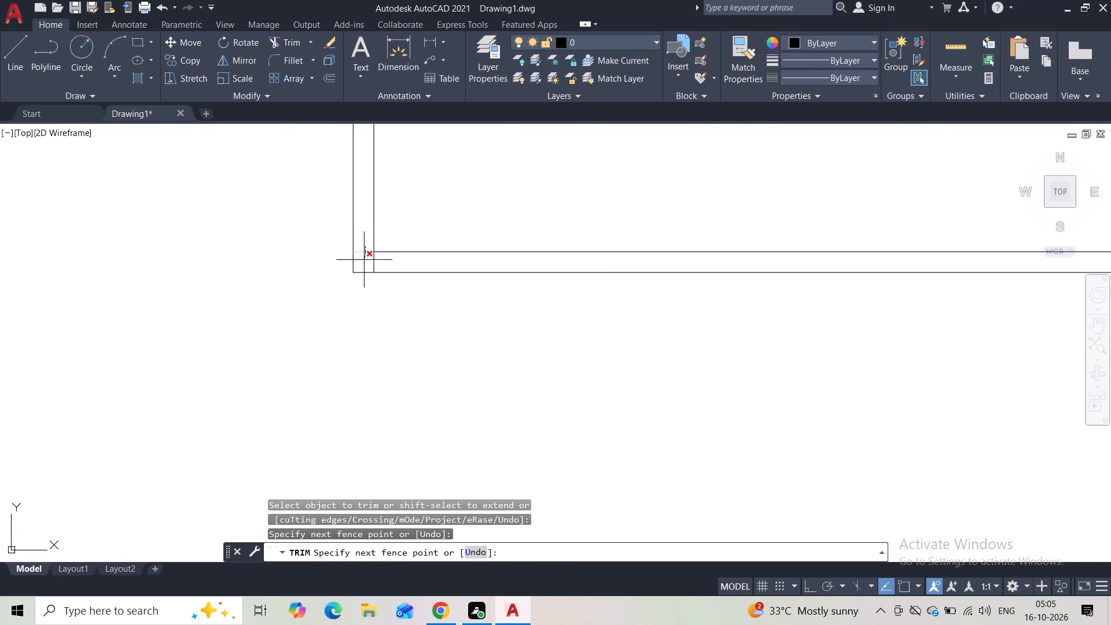
left_click_drag(364, 260, 385, 258)
scroll(480, 246, "down", 2)
middle_click_drag(698, 306, 518, 340)
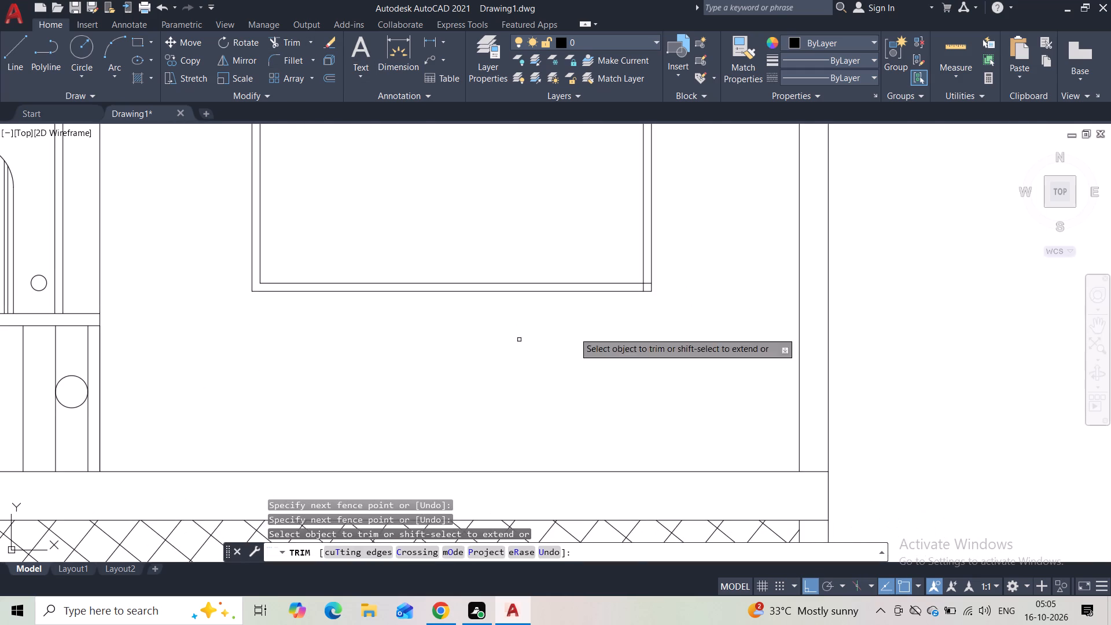
scroll(623, 295, "up", 3)
left_click_drag(709, 237, 711, 259)
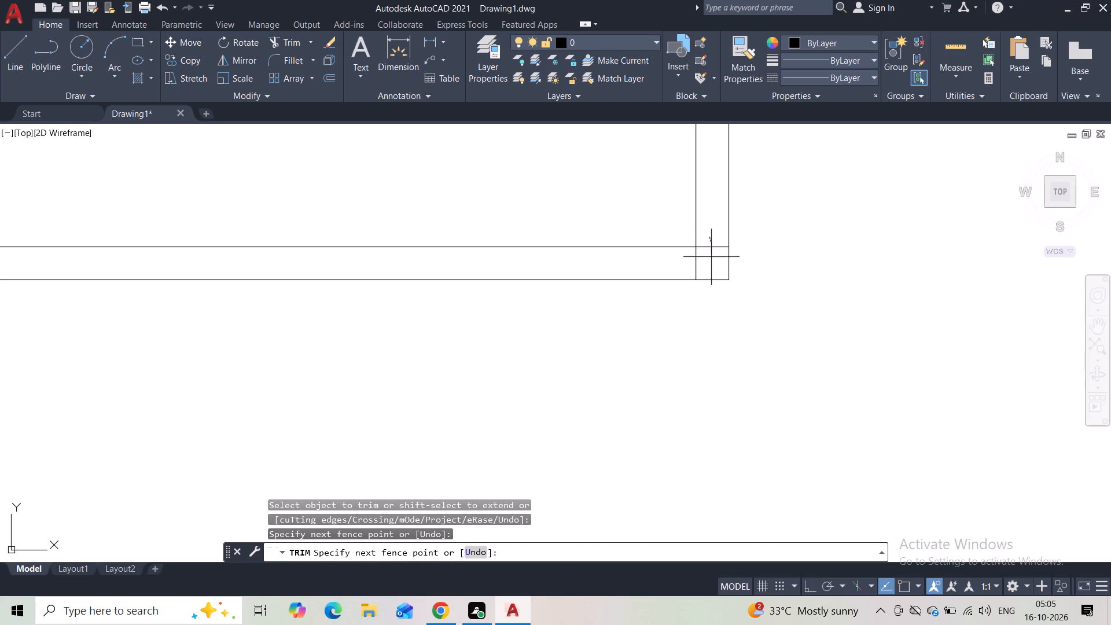
left_click_drag(711, 259, 682, 271)
key("Escape")
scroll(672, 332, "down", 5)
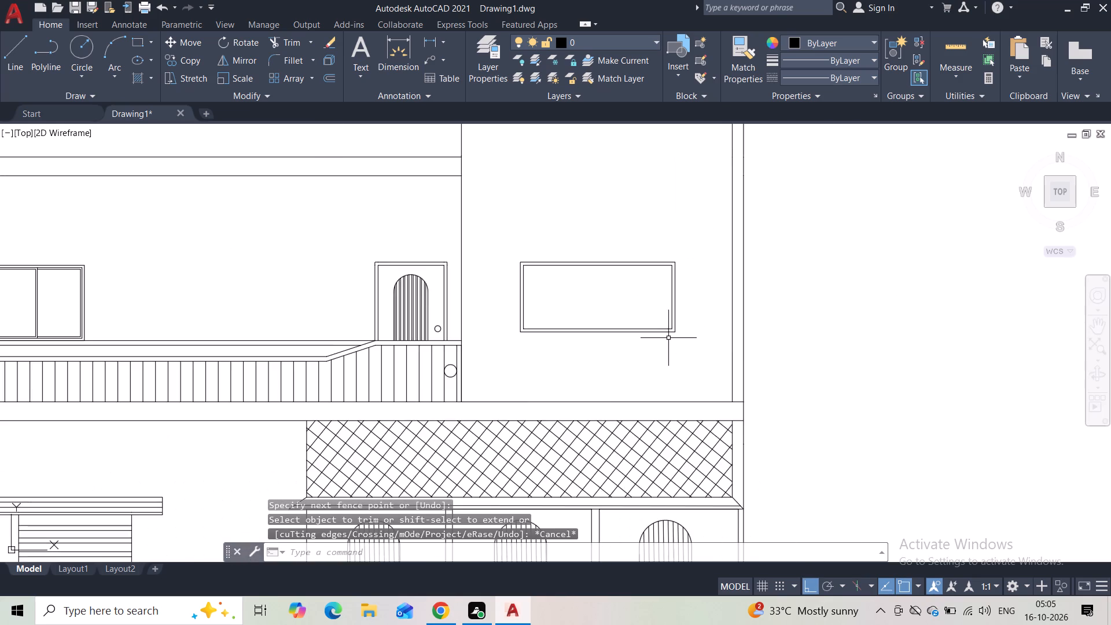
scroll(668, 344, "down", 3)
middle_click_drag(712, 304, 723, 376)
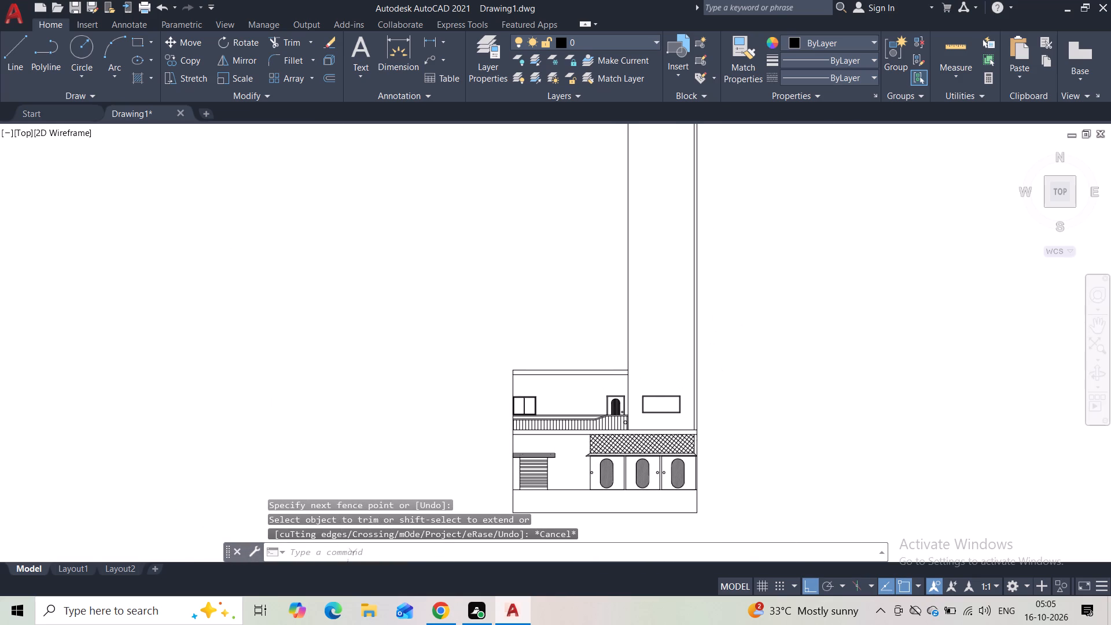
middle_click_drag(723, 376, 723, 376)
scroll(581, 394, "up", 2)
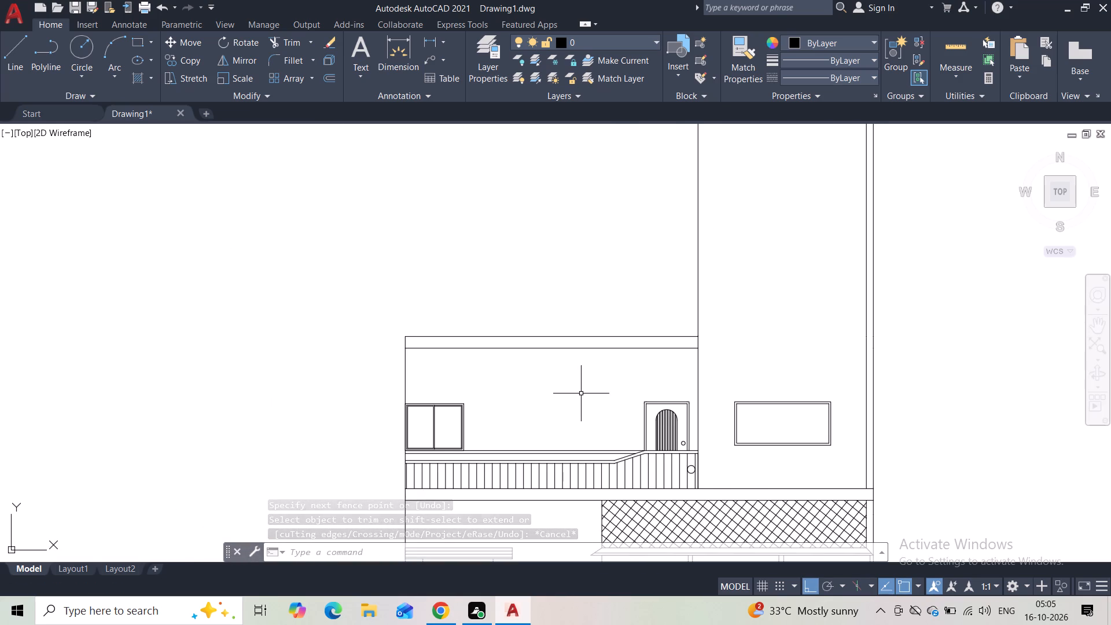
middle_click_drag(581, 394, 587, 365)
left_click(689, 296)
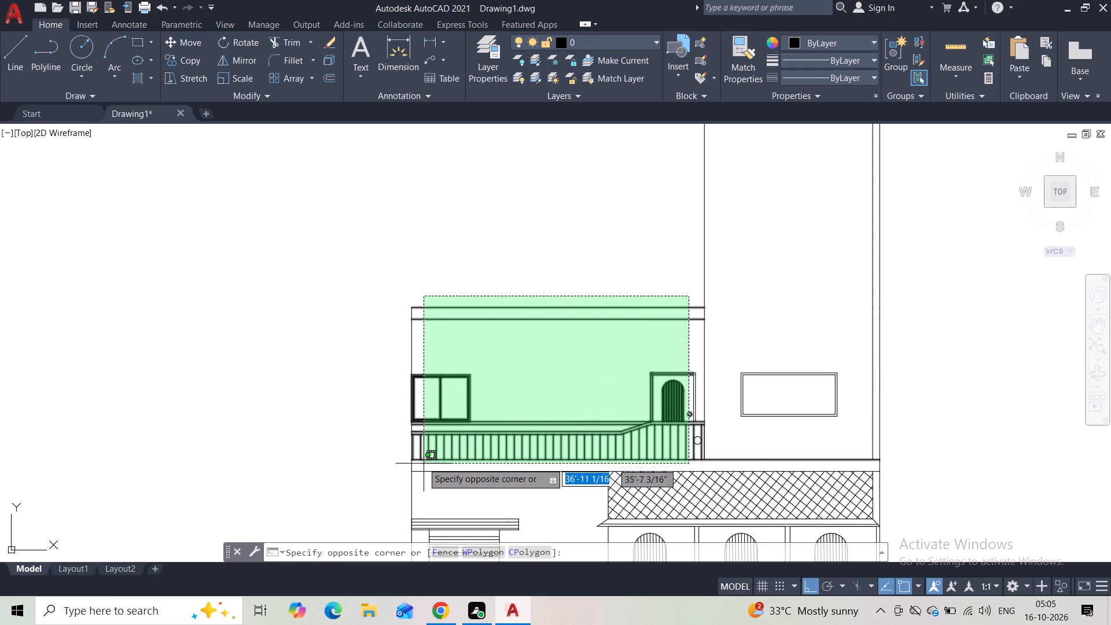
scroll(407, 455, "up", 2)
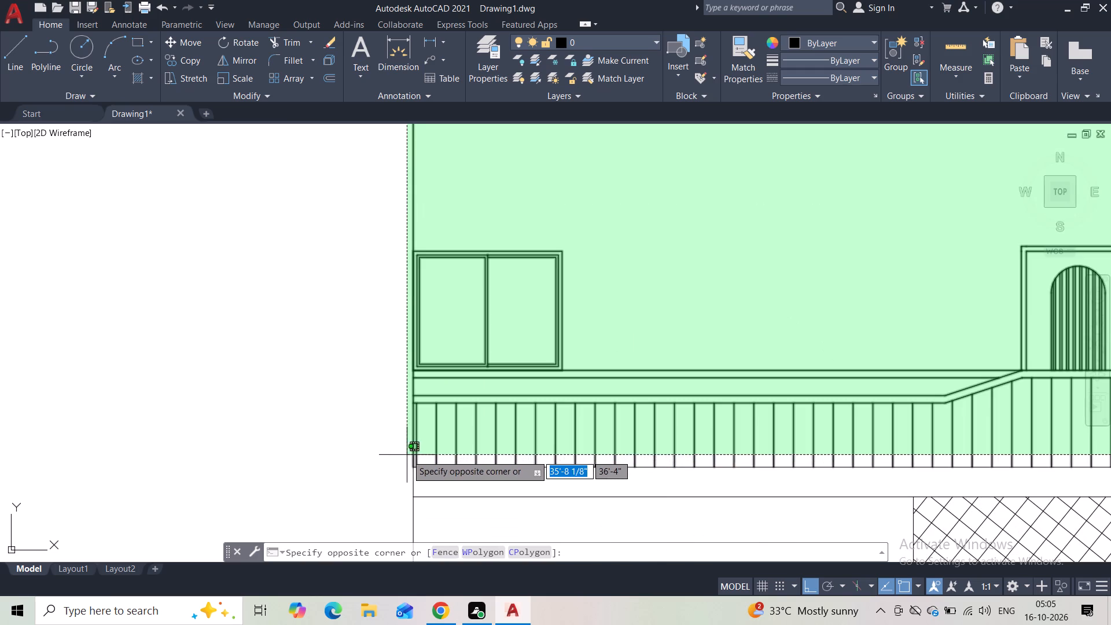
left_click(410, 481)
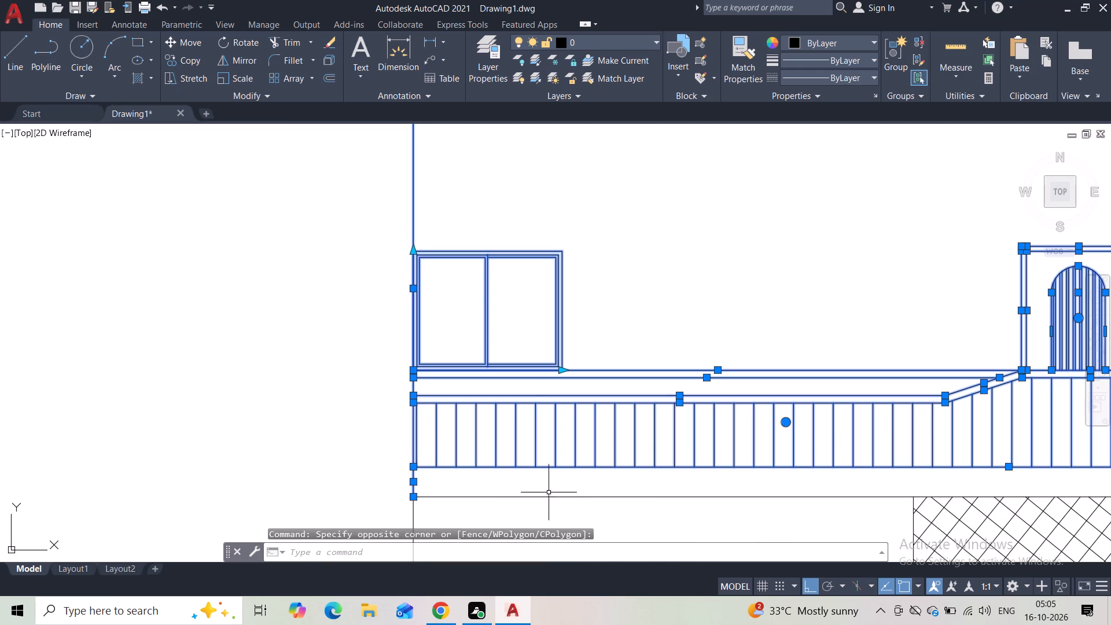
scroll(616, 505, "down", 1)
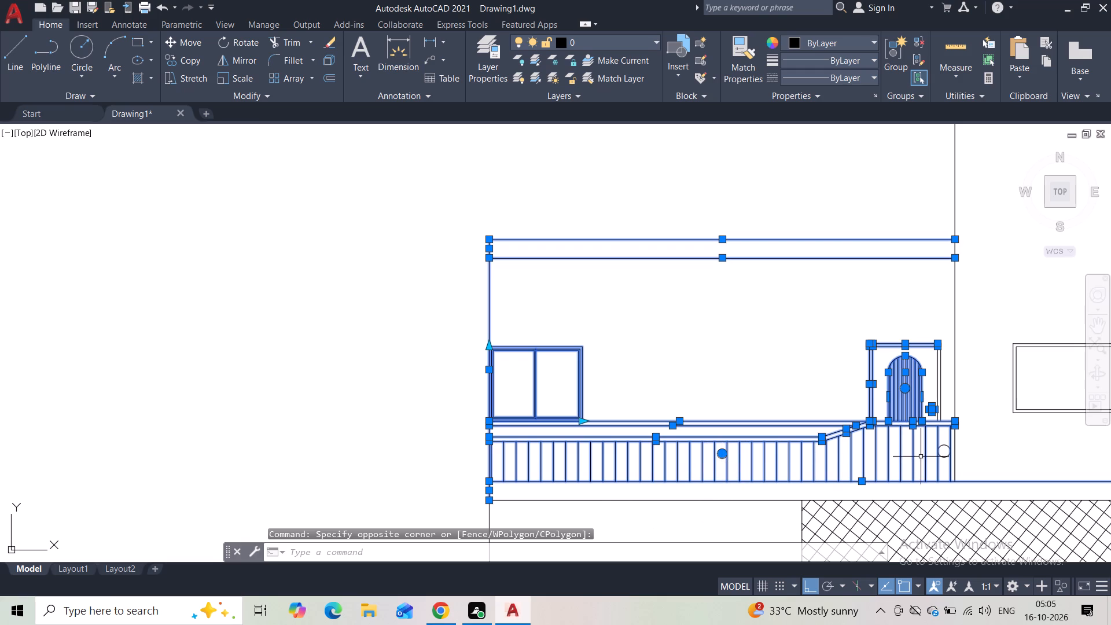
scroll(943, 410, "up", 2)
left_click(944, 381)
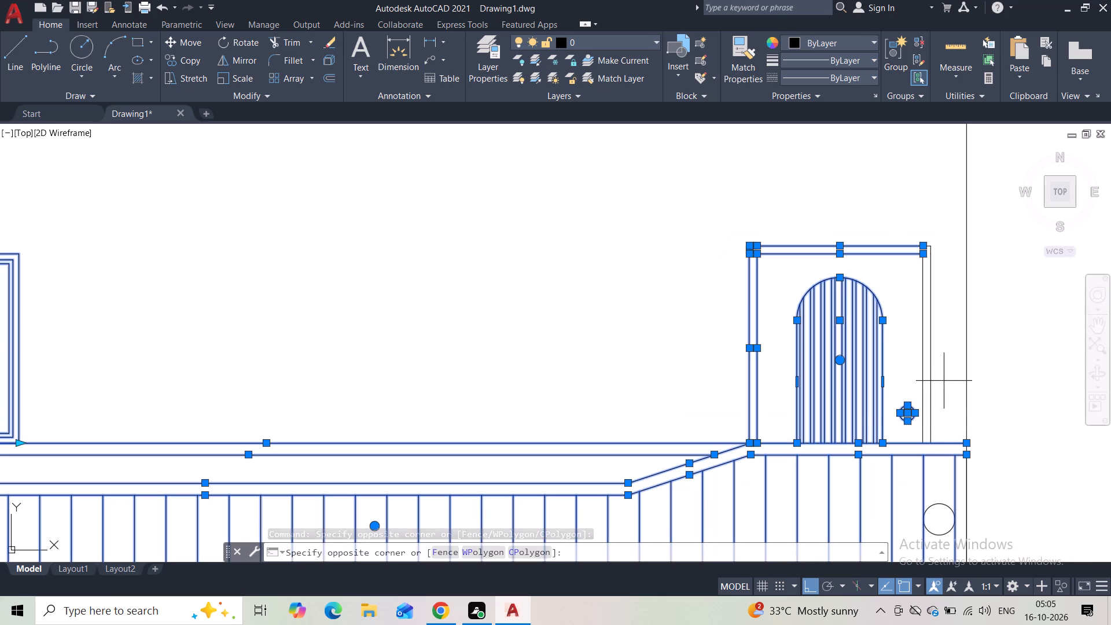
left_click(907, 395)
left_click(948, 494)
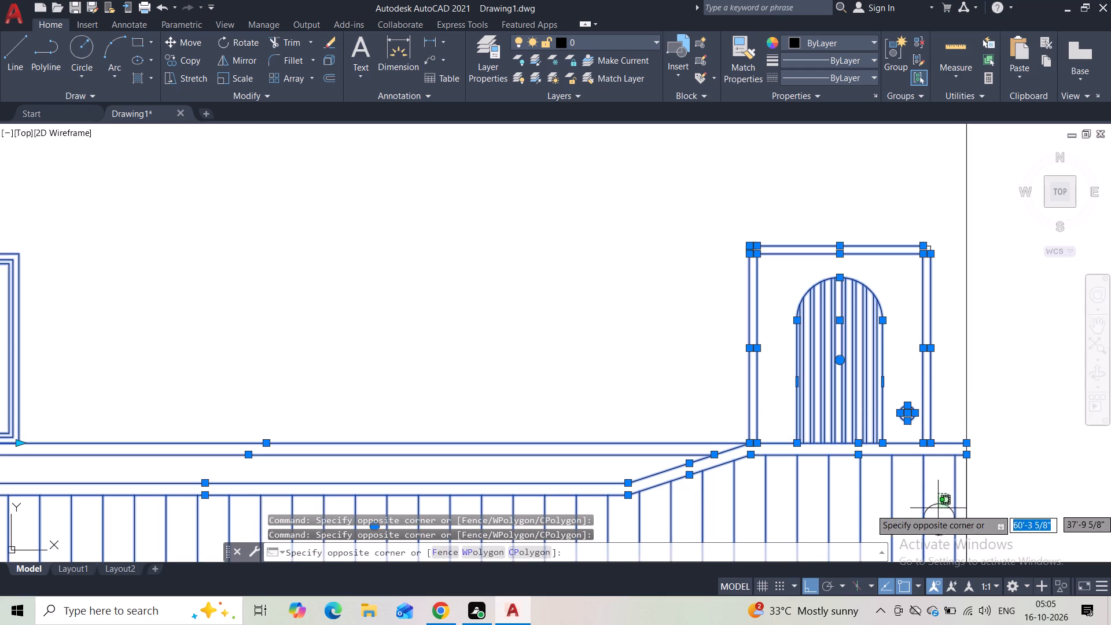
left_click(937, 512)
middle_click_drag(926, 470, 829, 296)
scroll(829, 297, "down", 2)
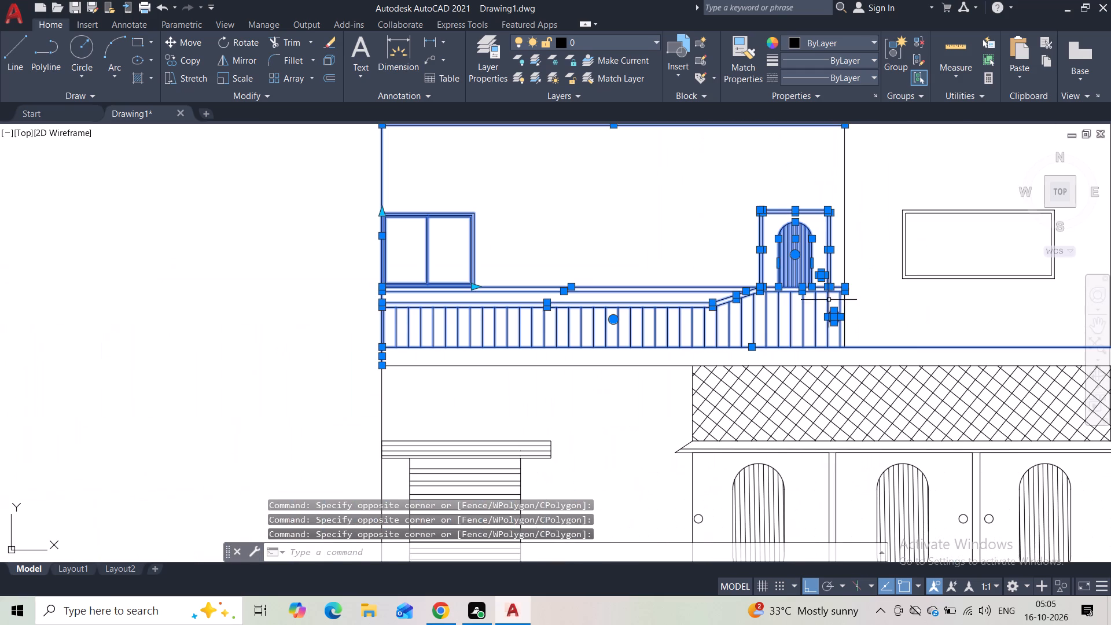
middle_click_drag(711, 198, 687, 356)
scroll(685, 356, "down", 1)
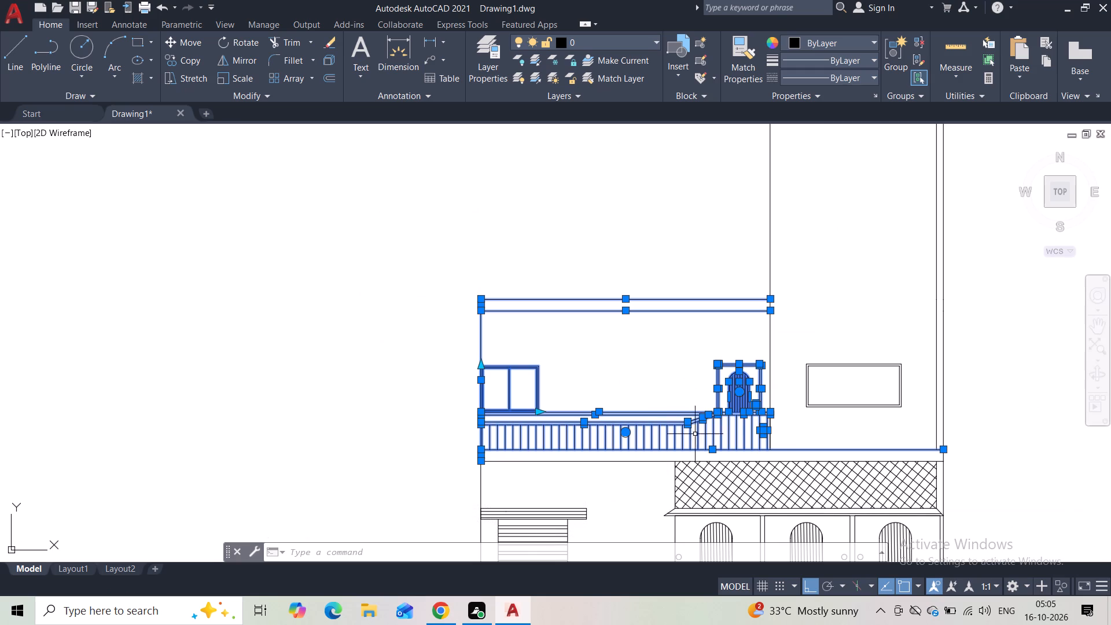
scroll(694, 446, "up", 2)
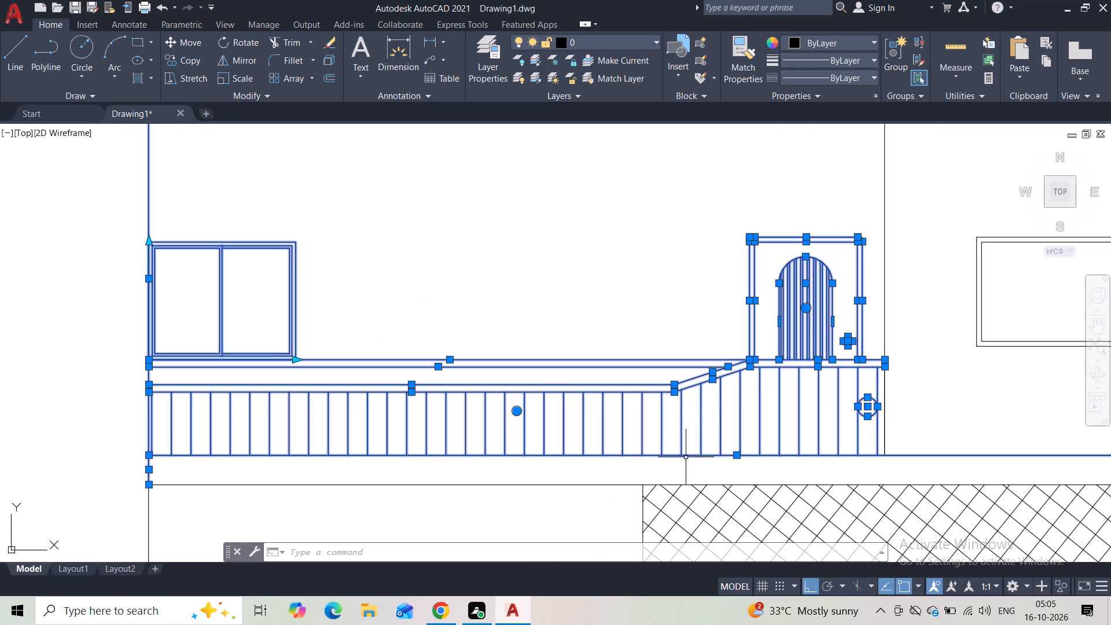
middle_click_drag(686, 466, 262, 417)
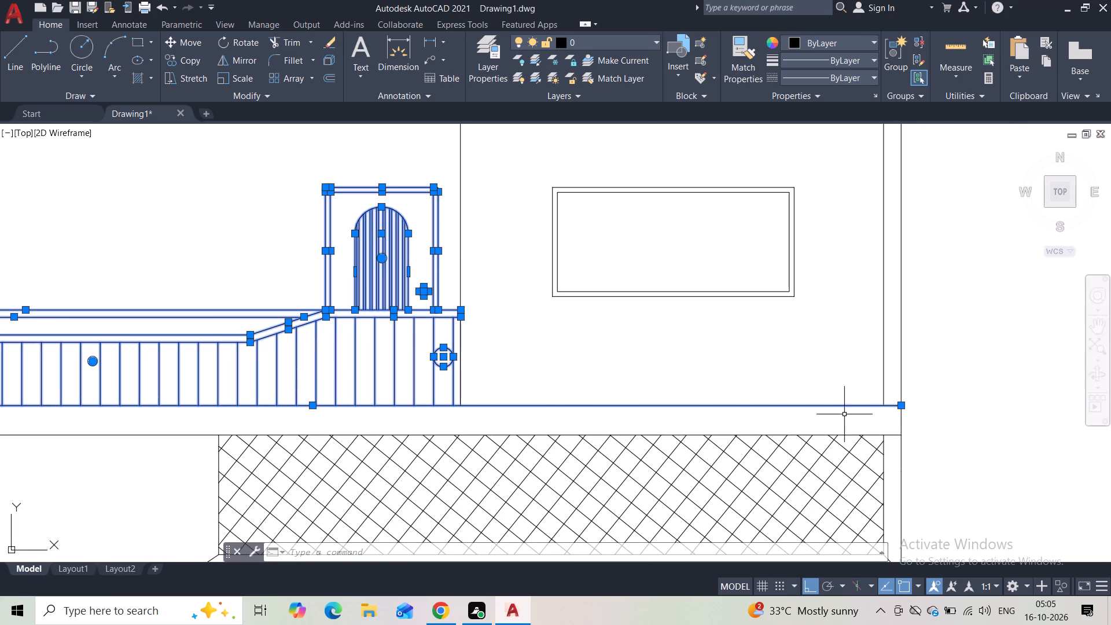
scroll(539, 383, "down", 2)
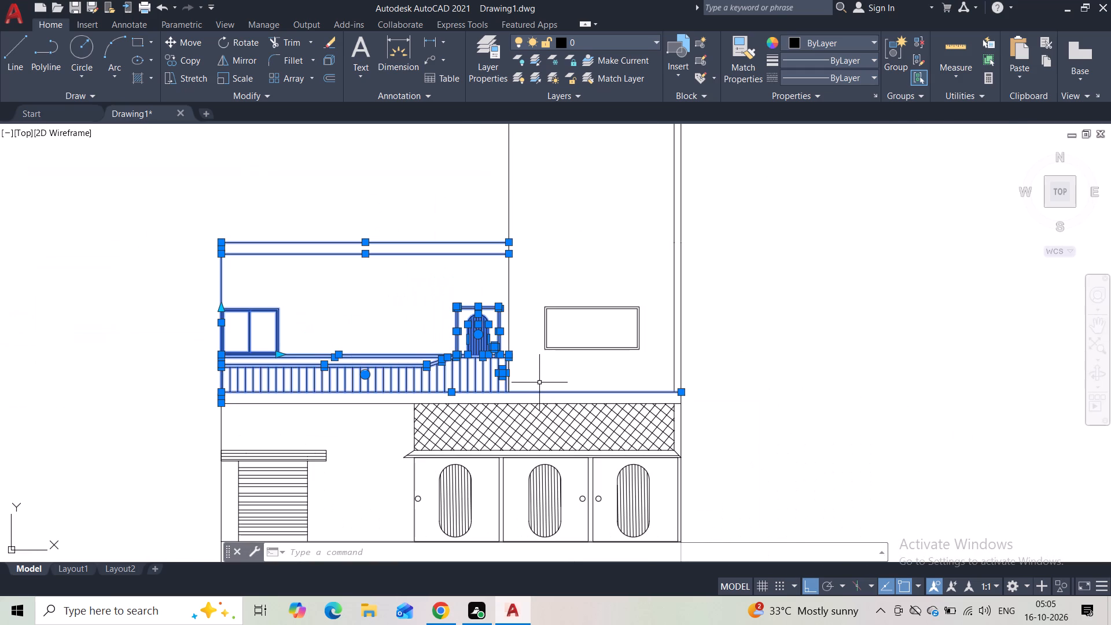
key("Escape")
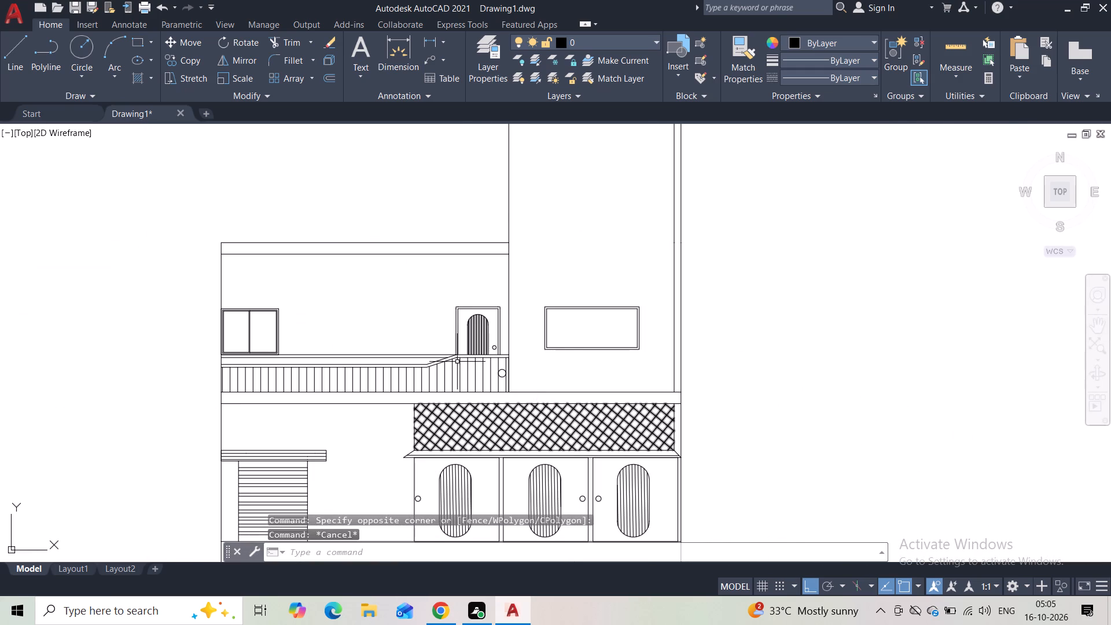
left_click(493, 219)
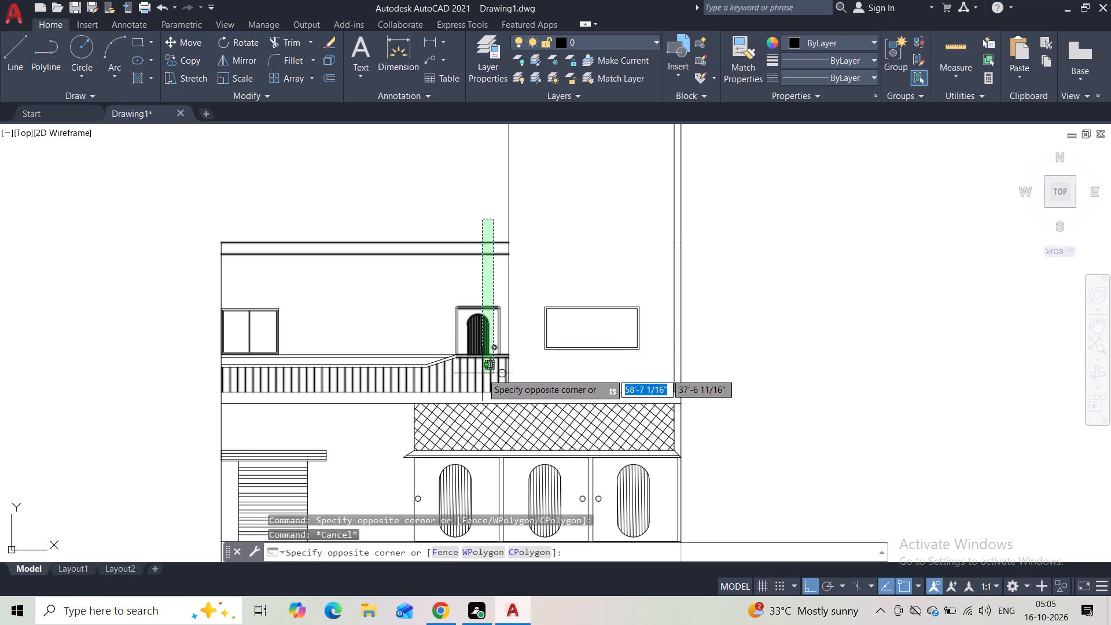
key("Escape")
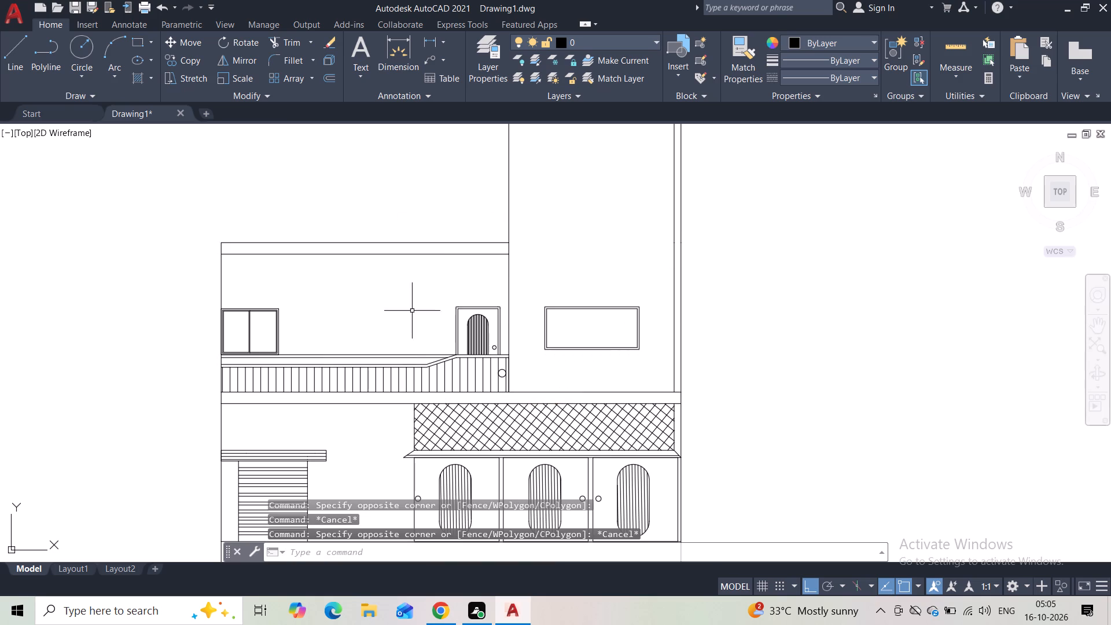
Copy the upper storey's walls, window, door and railing 13'-0" straight up from its lower outer corner onto its roof line.
left_click(505, 238)
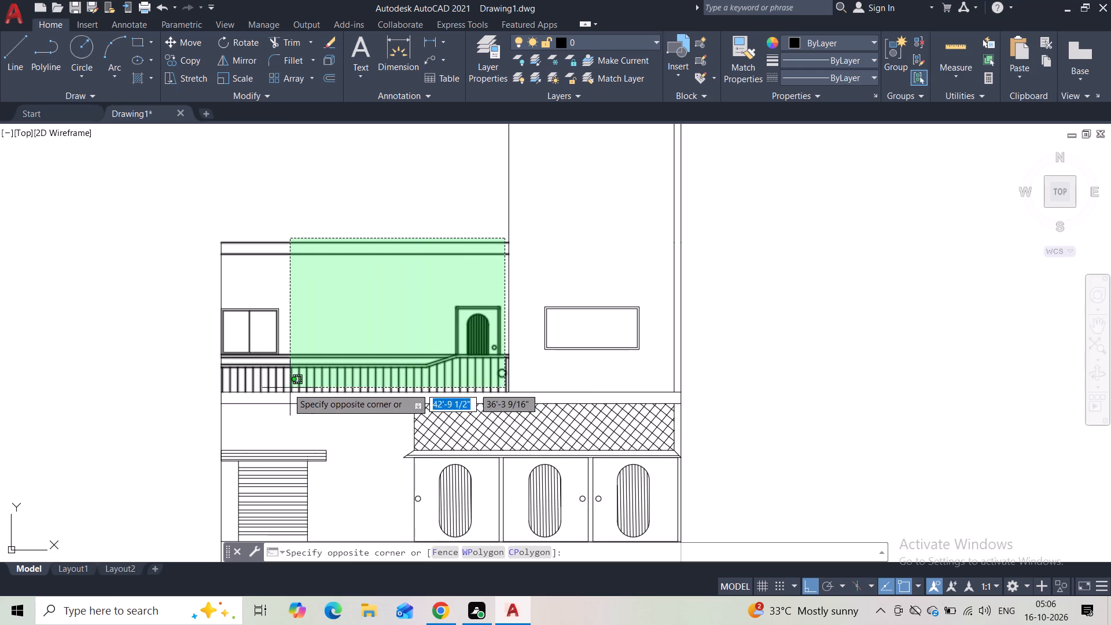
left_click(209, 387)
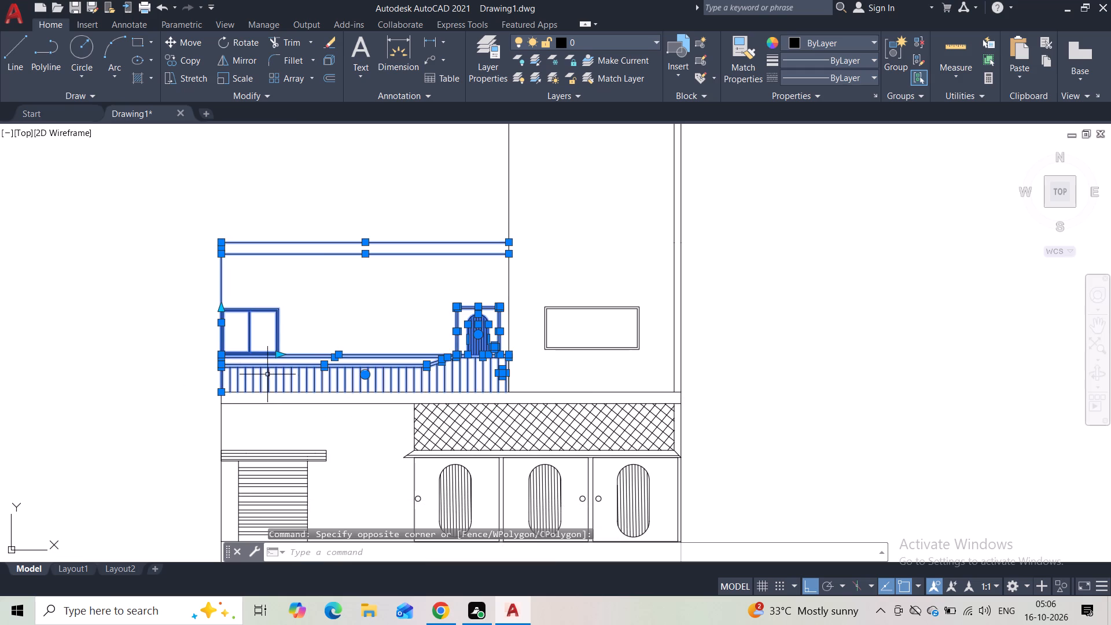
left_click(192, 67)
scroll(229, 390, "up", 1)
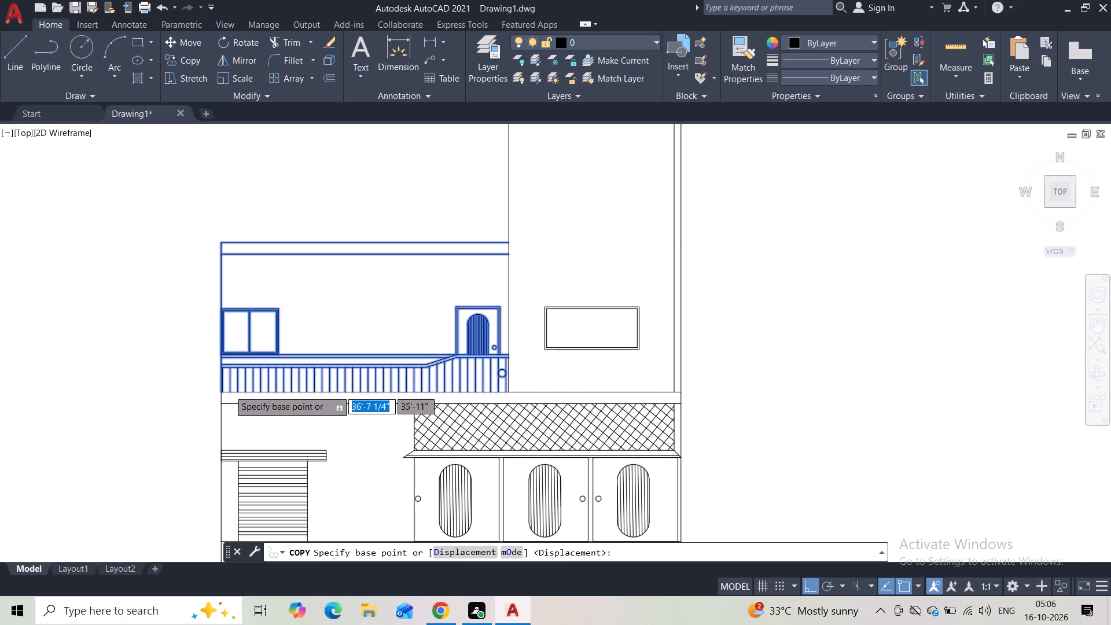
scroll(229, 390, "up", 4)
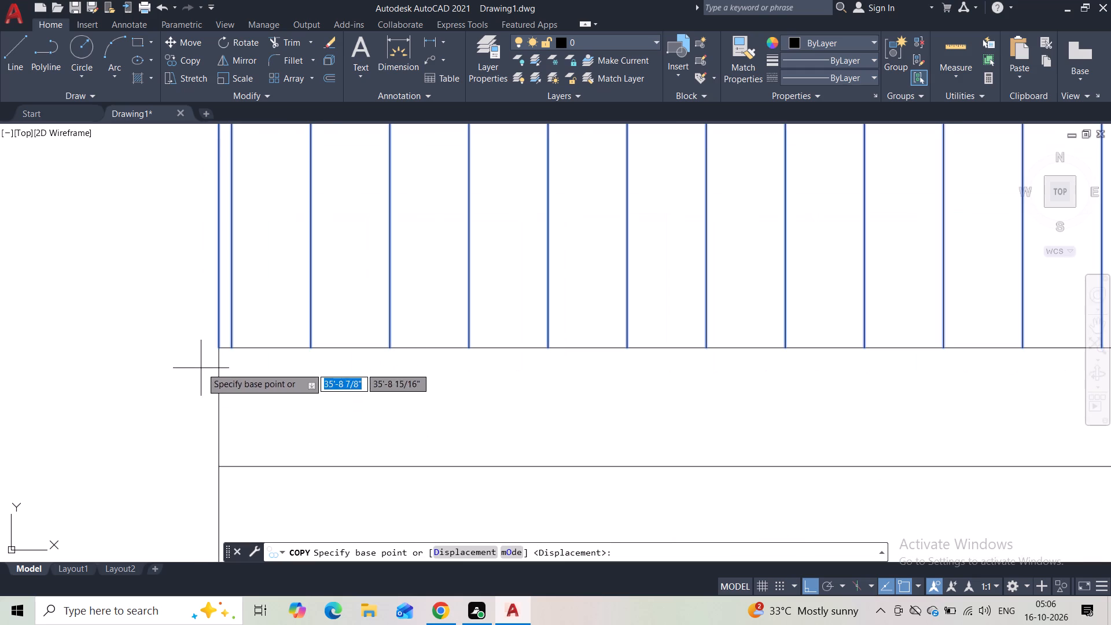
left_click(215, 347)
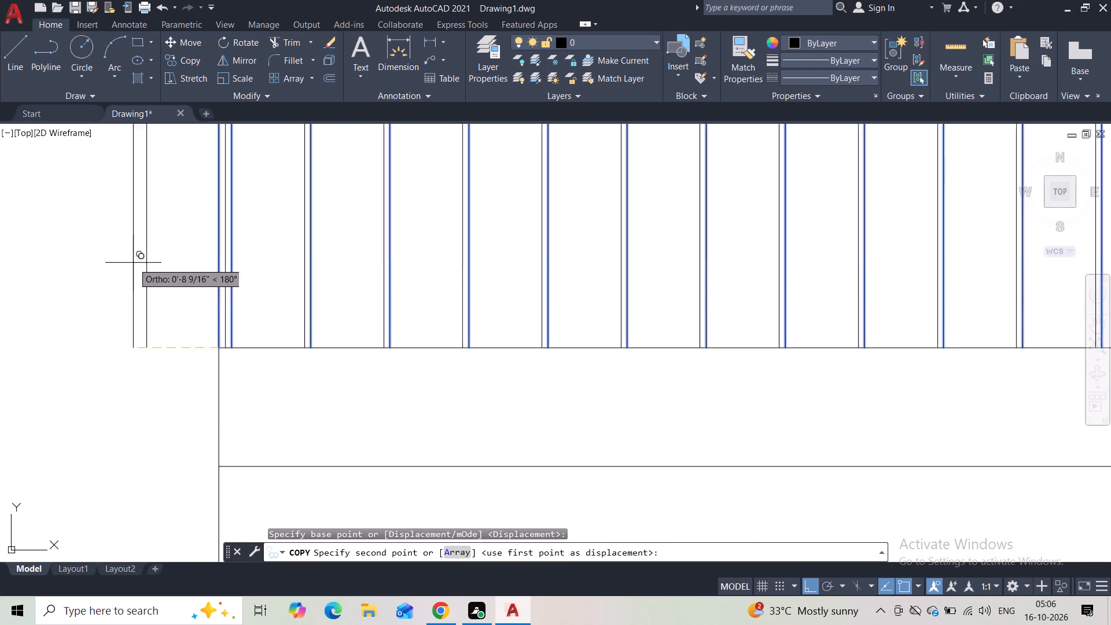
middle_click_drag(142, 240, 128, 466)
scroll(139, 295, "down", 5)
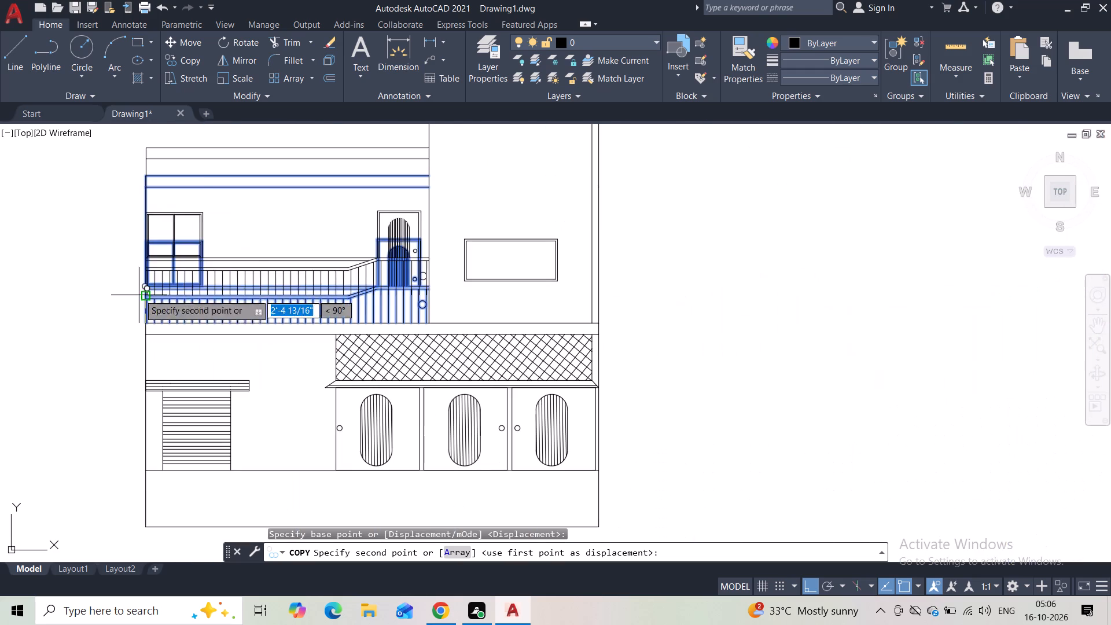
middle_click_drag(130, 260, 122, 414)
scroll(136, 300, "up", 2)
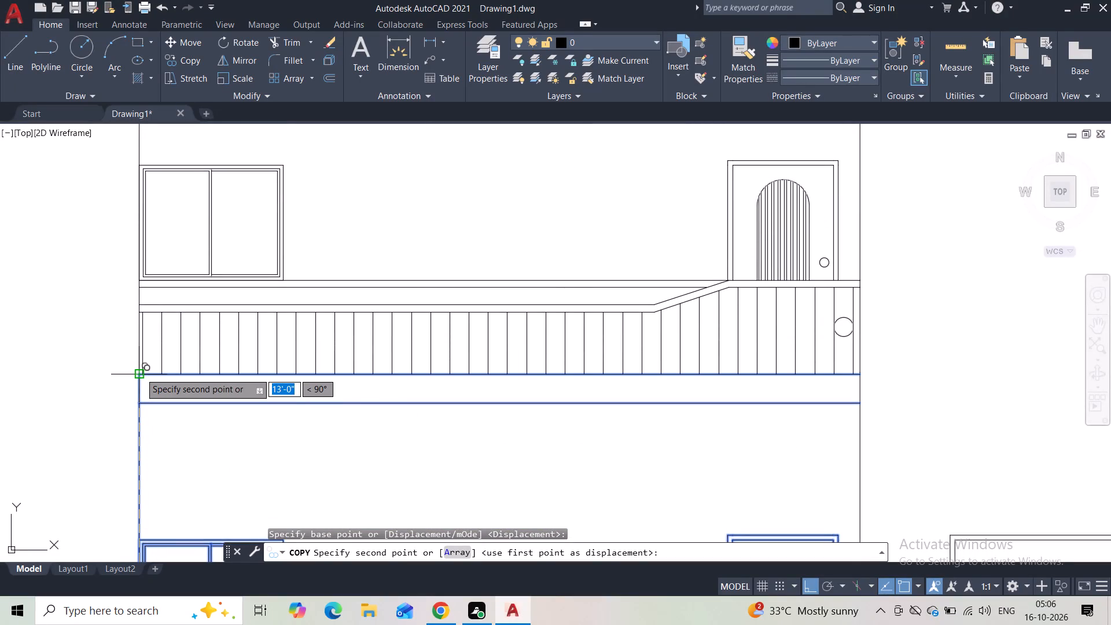
scroll(140, 373, "up", 3)
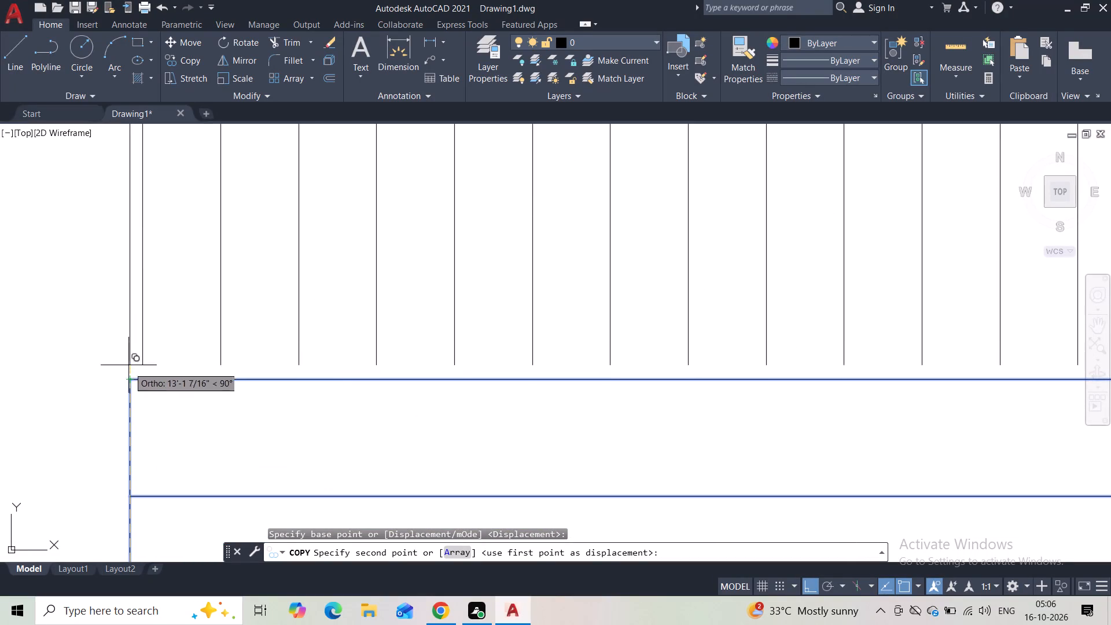
left_click(127, 380)
Place another copy of the storey directly above, with its lower outer corner on the top corner of the first copy.
middle_click_drag(101, 303, 101, 412)
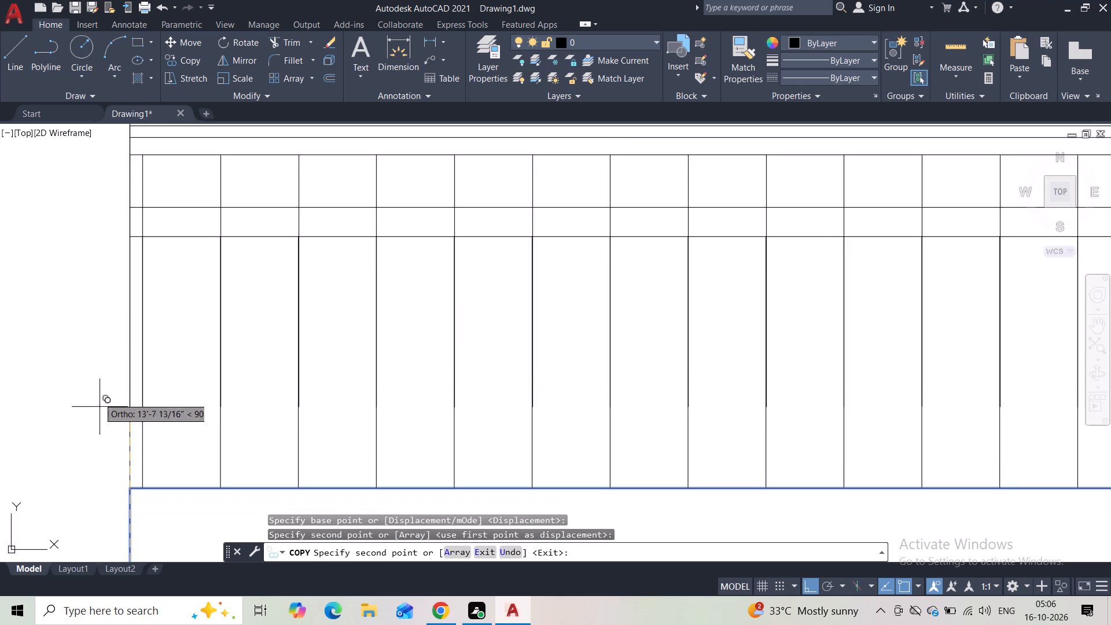
scroll(98, 366, "down", 3)
middle_click_drag(66, 242, 53, 435)
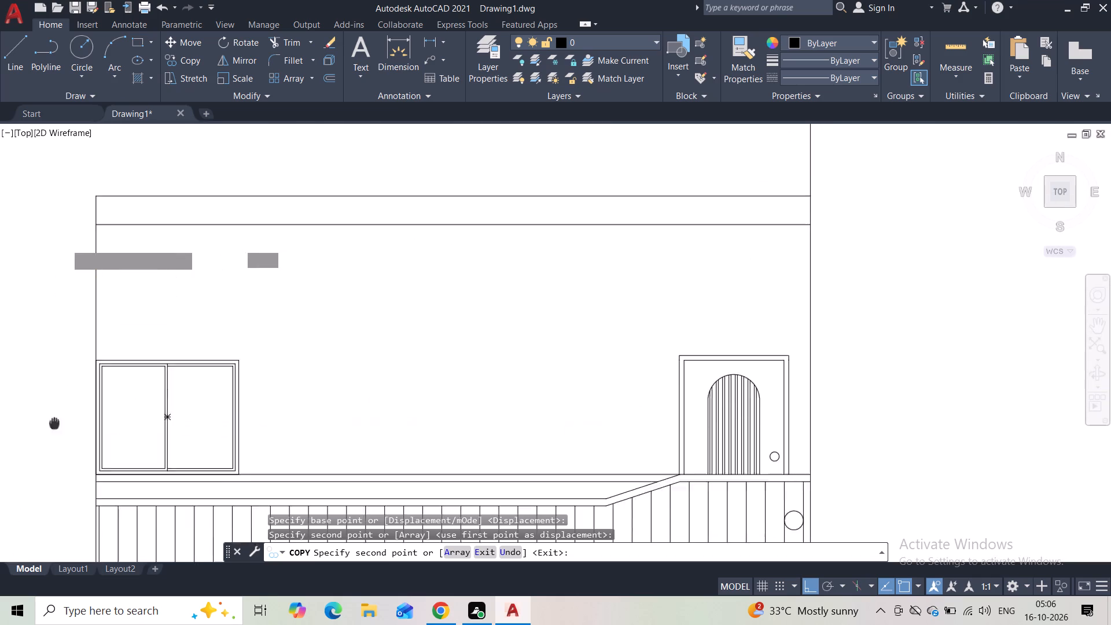
middle_click_drag(53, 435, 52, 438)
scroll(57, 387, "down", 2)
scroll(77, 296, "up", 2)
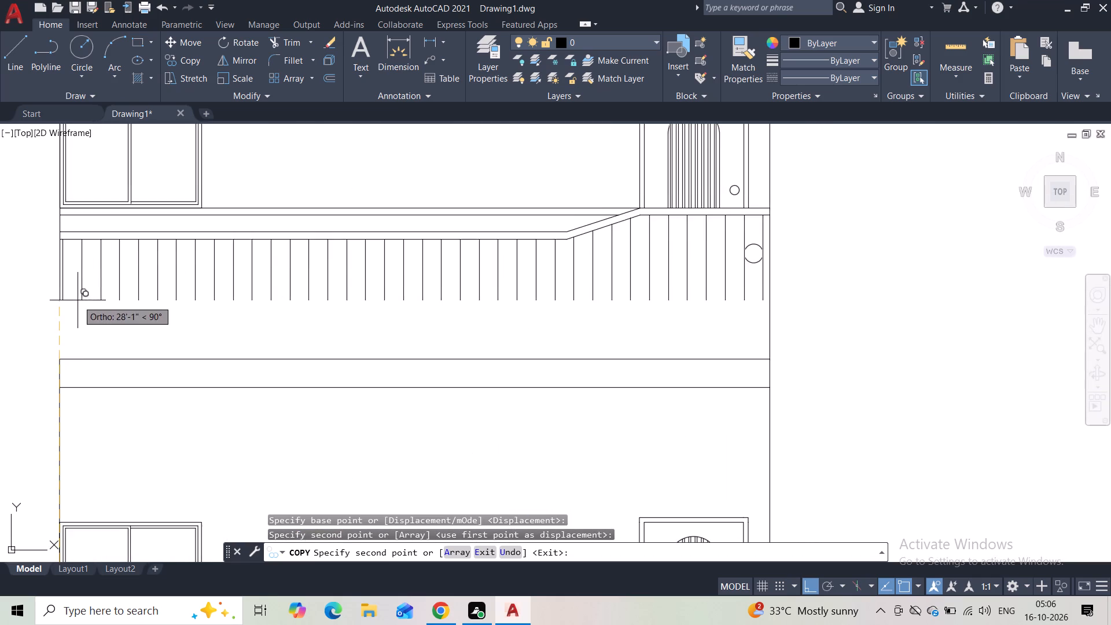
middle_click_drag(76, 331, 109, 302)
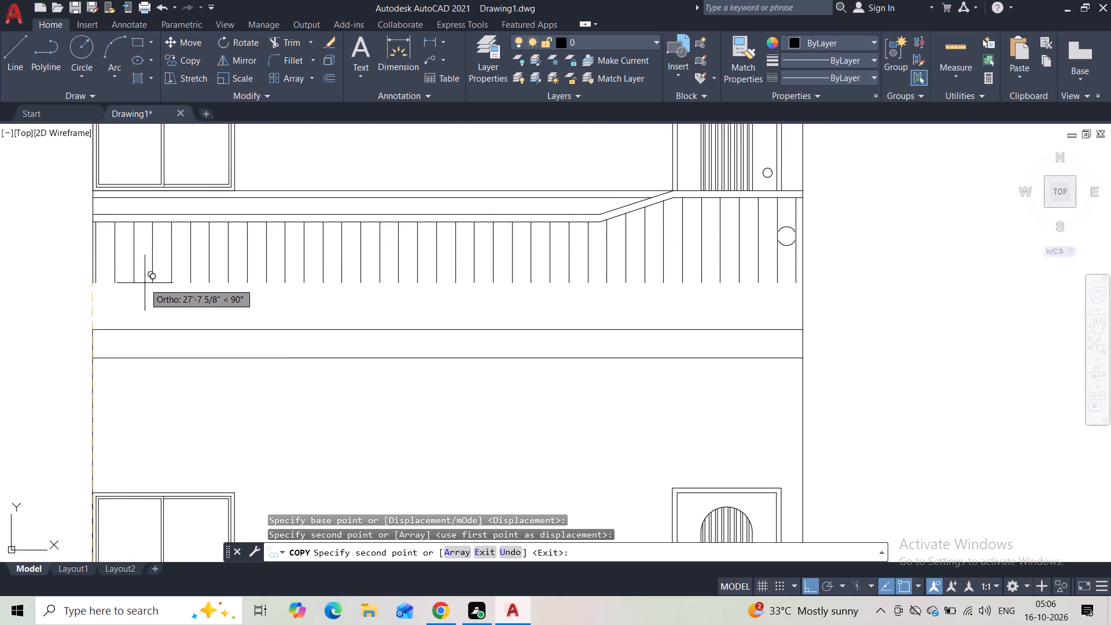
left_click(95, 329)
Place a third copy of the upper storey with its lower outer corner on the top outer corner of the second copy.
middle_click_drag(56, 265, 44, 488)
scroll(41, 409, "down", 3)
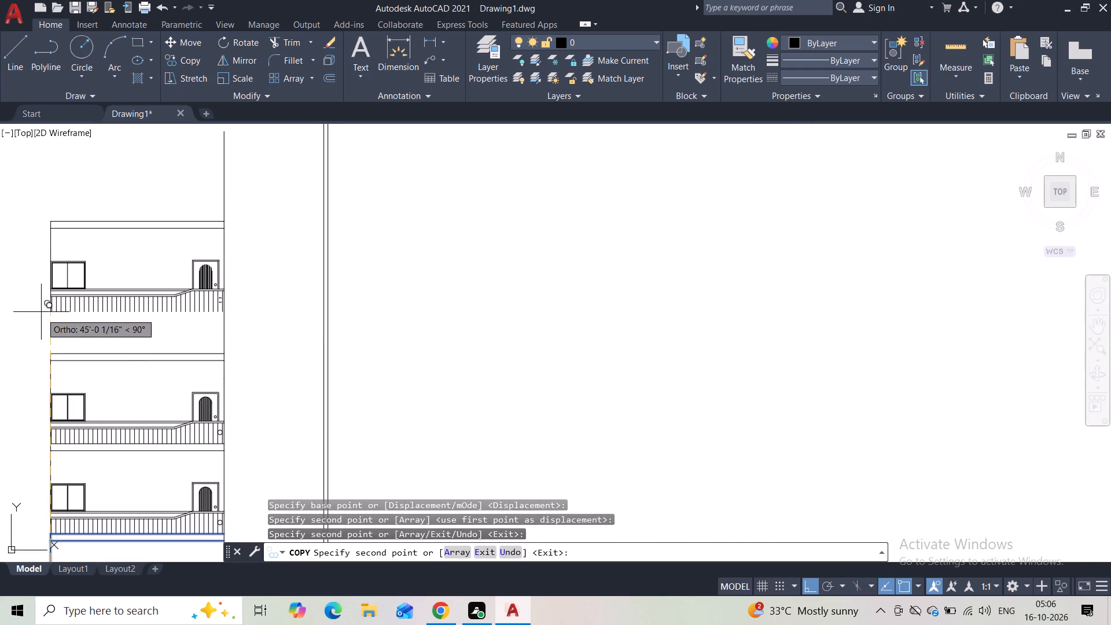
scroll(47, 357, "up", 6)
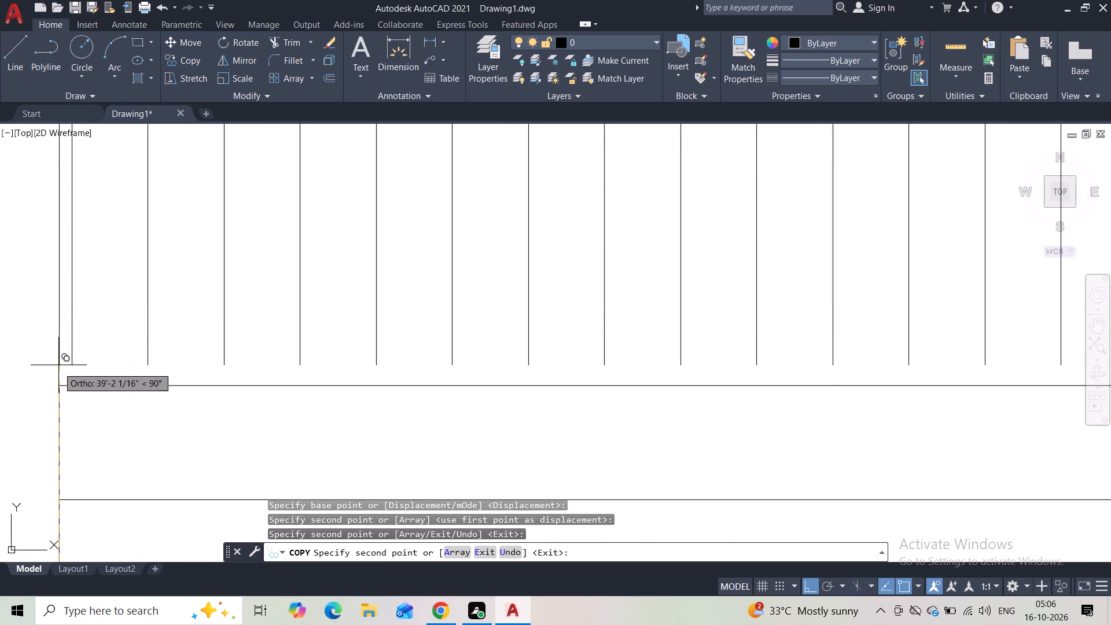
left_click(62, 387)
scroll(31, 292, "down", 3)
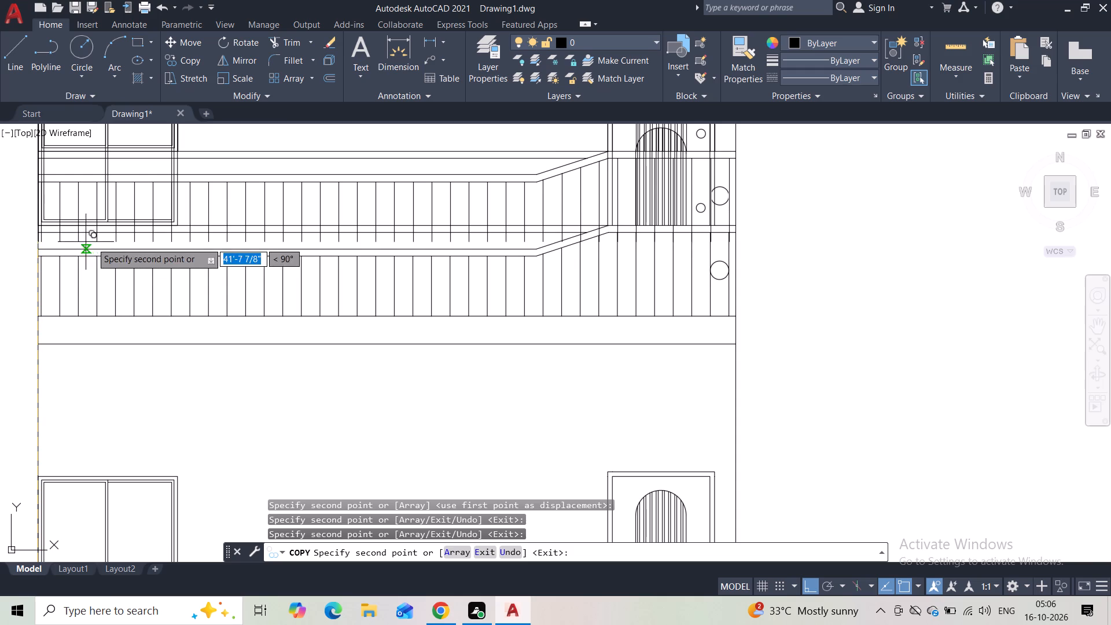
scroll(154, 264, "down", 4)
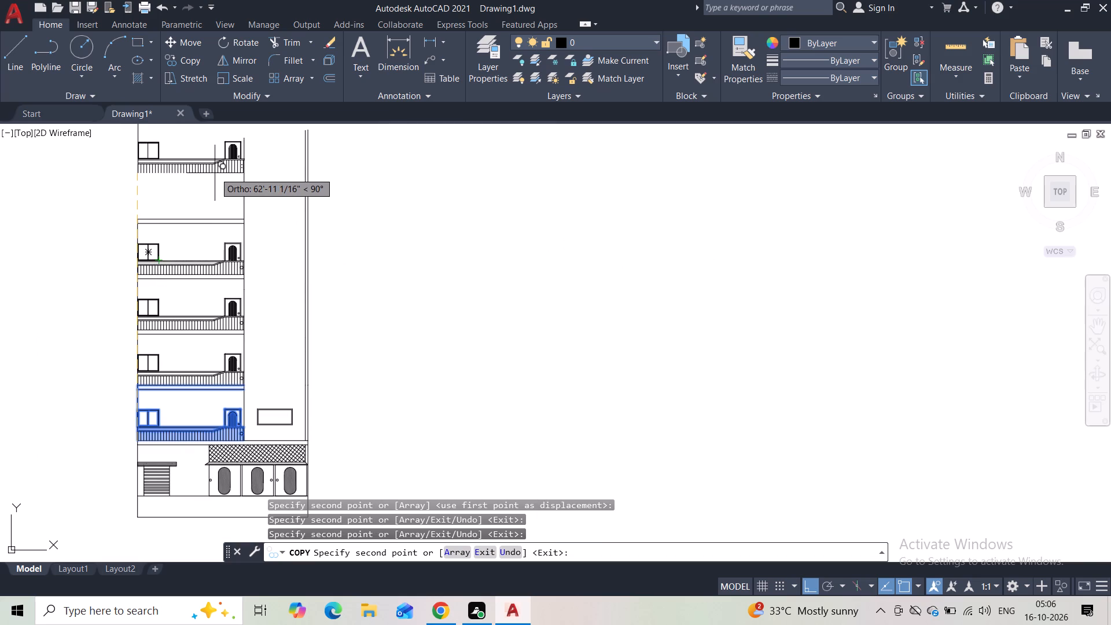
key("Escape")
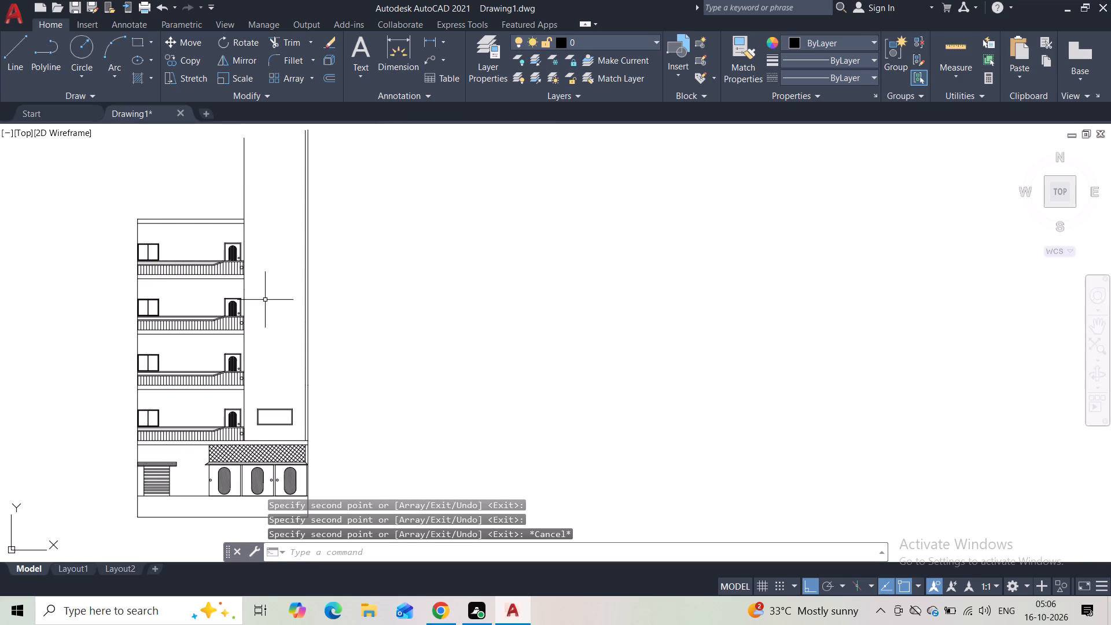
Copy the framed tower window straight up from its top midpoint, level with the door tops of each of the three storeys above.
middle_click_drag(265, 300, 468, 282)
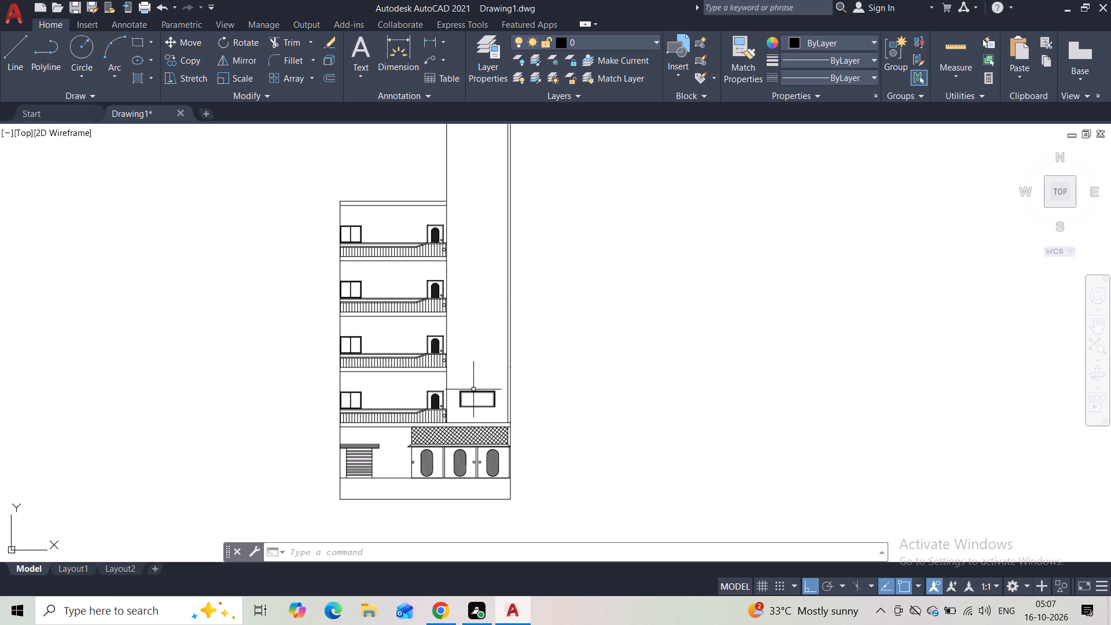
scroll(484, 382, "up", 2)
left_click(500, 400)
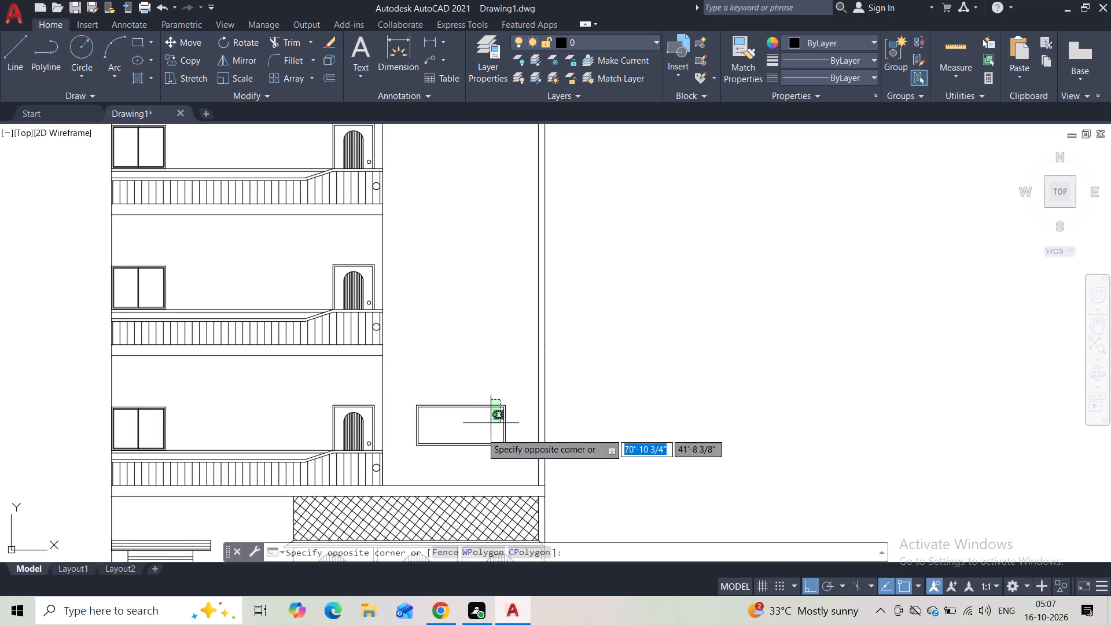
left_click(422, 456)
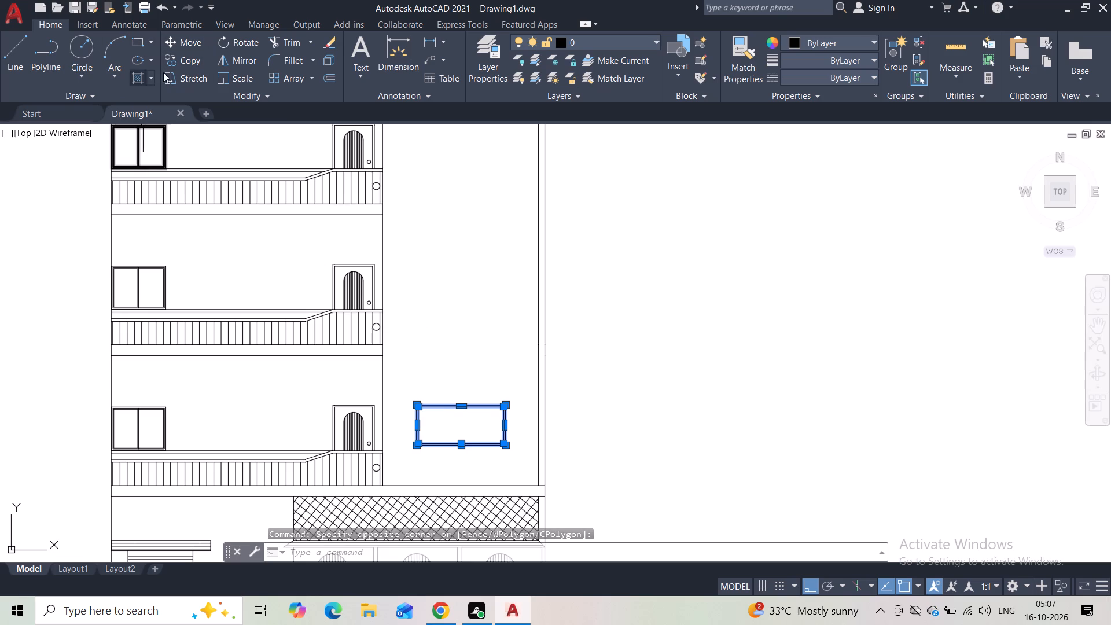
left_click(179, 62)
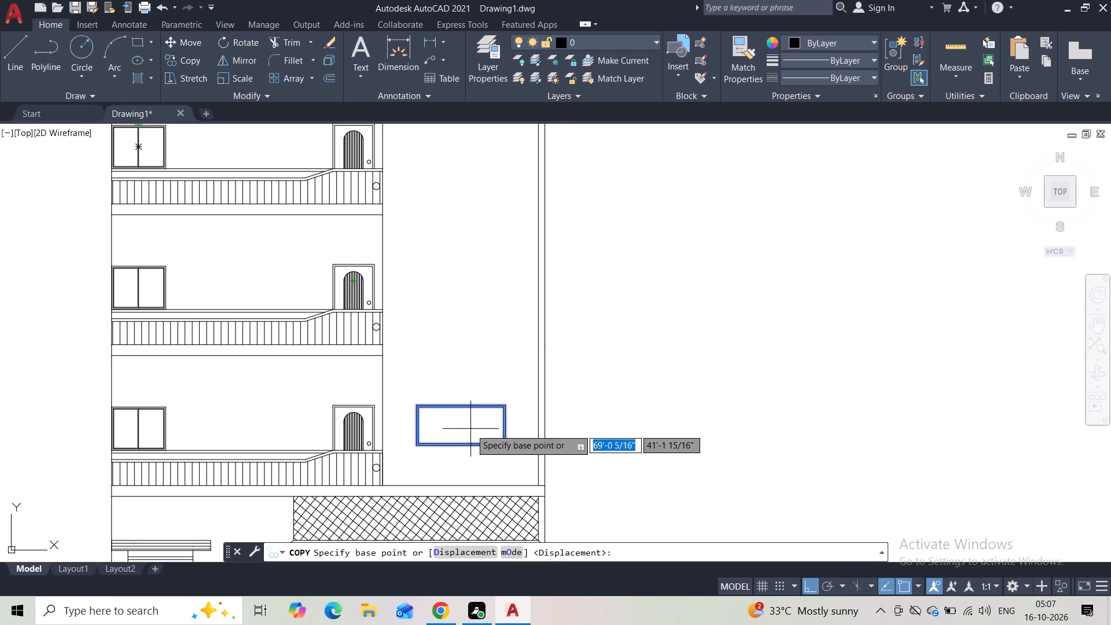
left_click(459, 408)
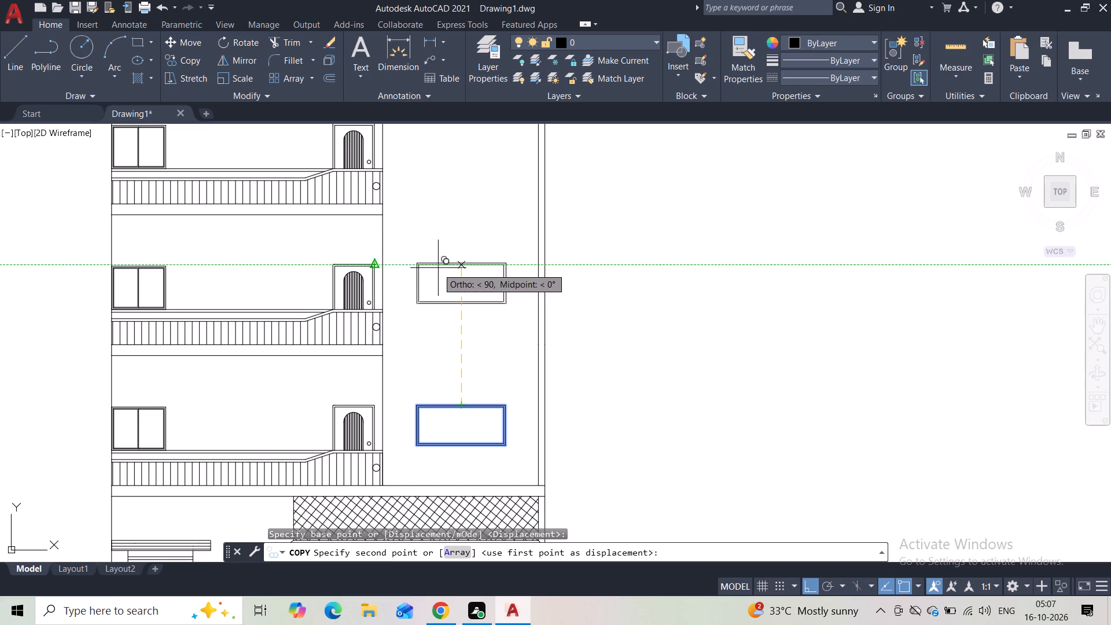
left_click(460, 266)
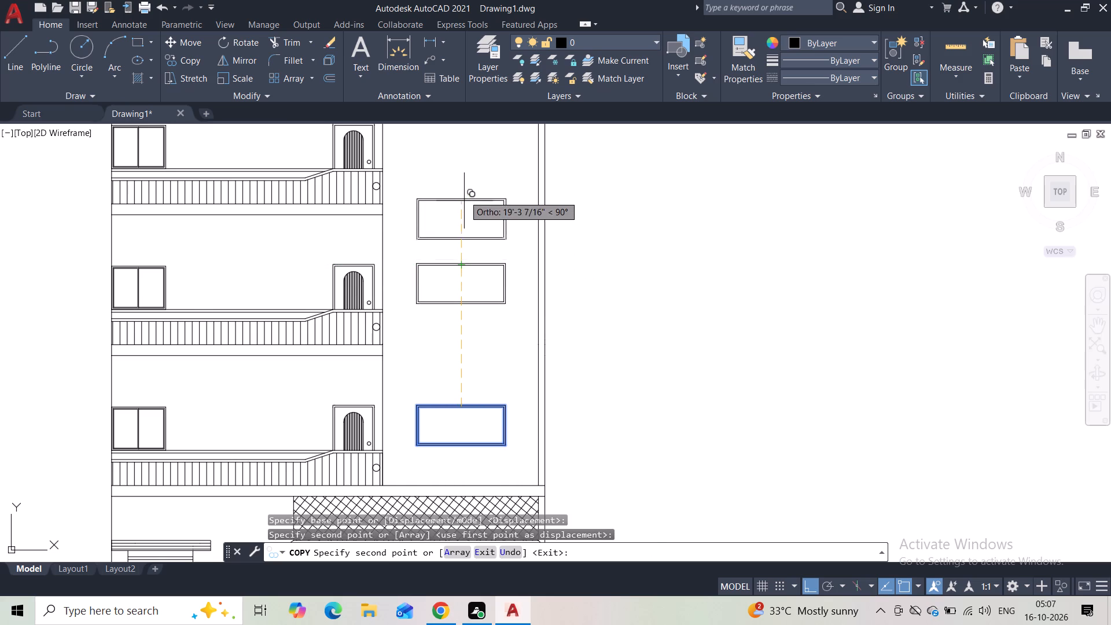
middle_click_drag(464, 194, 464, 358)
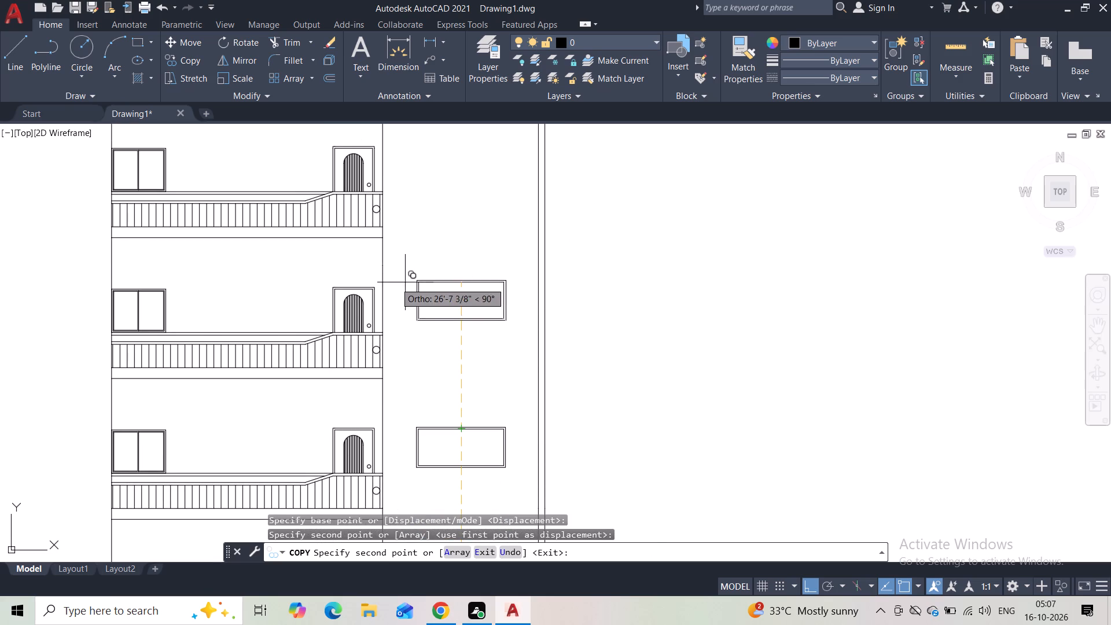
left_click(459, 287)
middle_click_drag(459, 218, 455, 377)
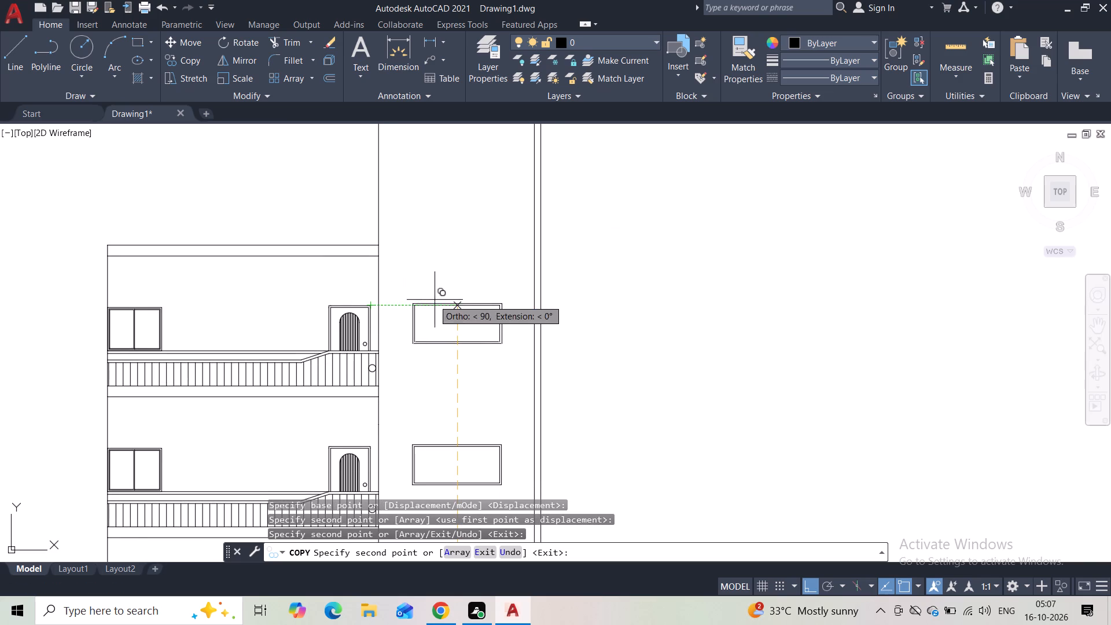
left_click(455, 307)
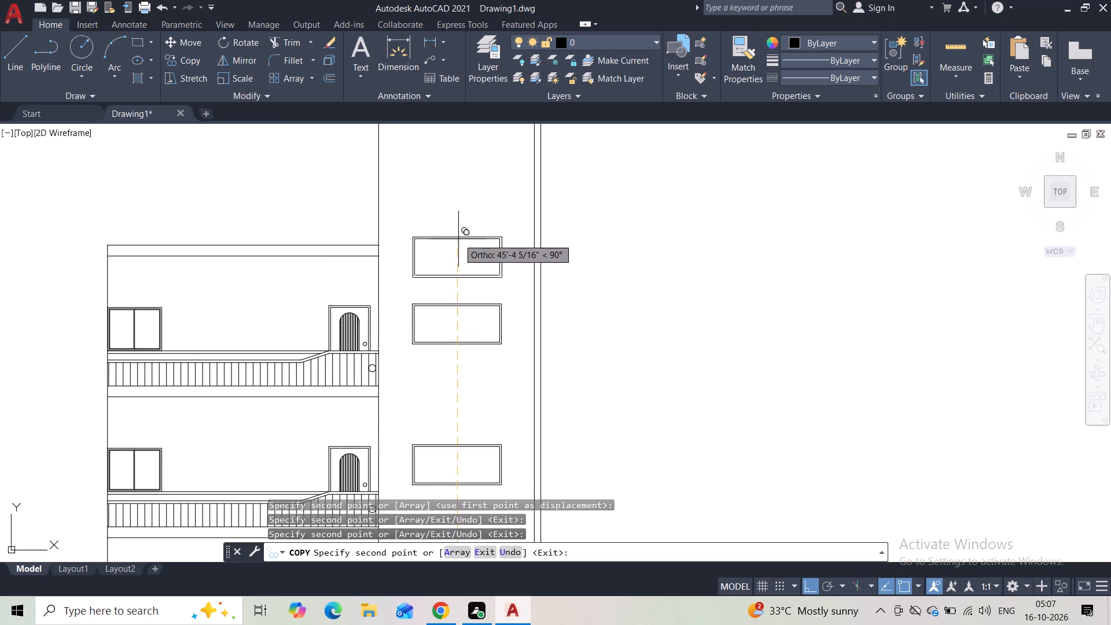
Place one more tower window copy higher up the tower, about 51'-6" above the original window.
middle_click_drag(458, 237, 457, 316)
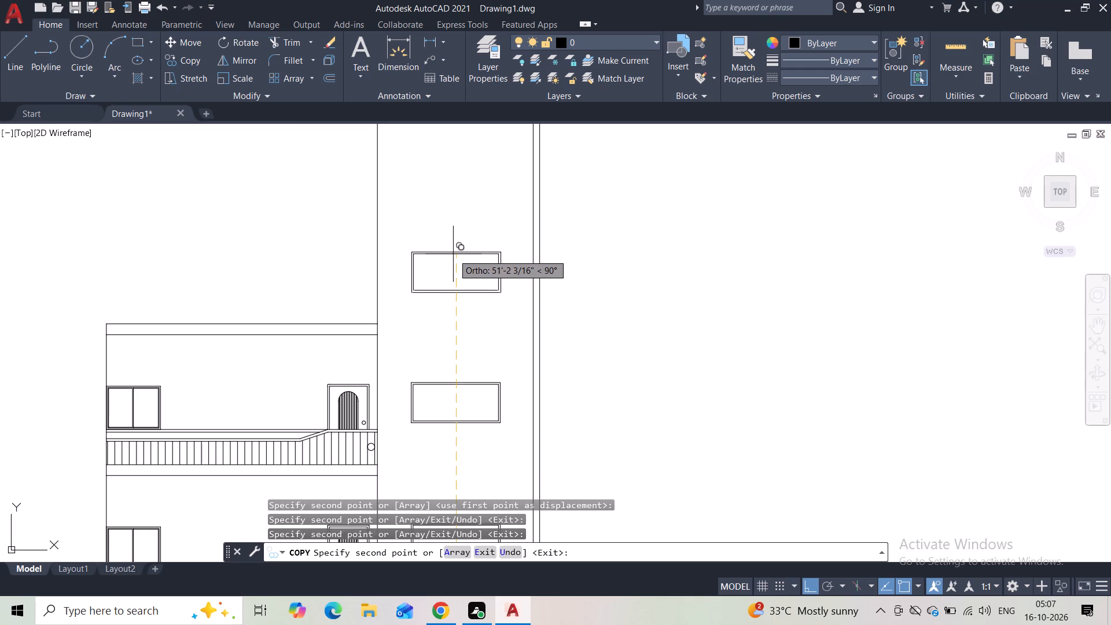
left_click(453, 248)
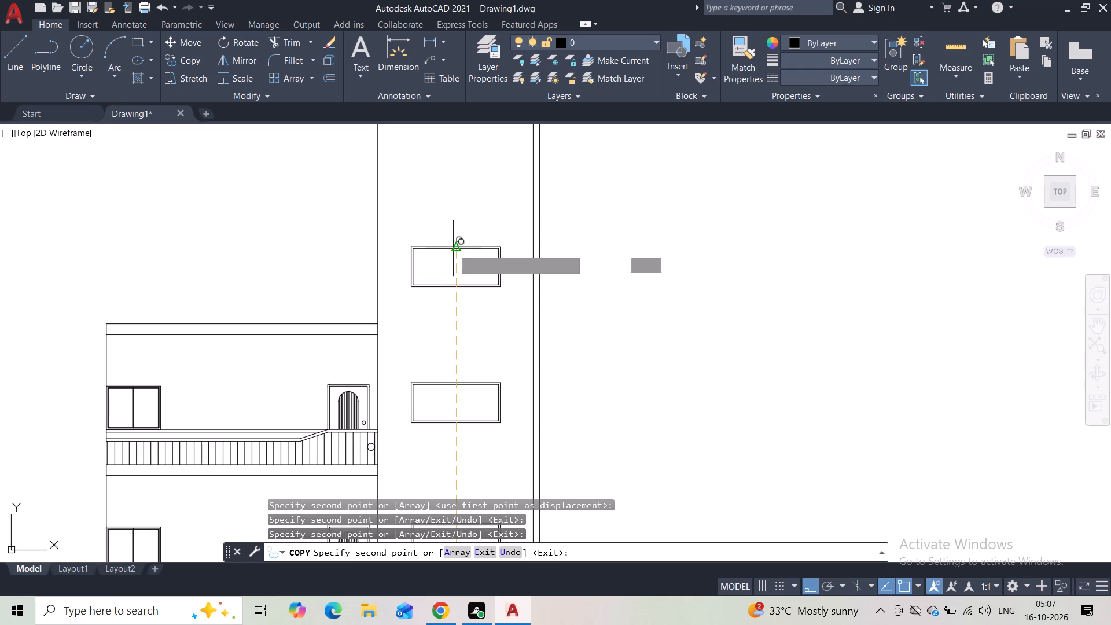
key("Escape")
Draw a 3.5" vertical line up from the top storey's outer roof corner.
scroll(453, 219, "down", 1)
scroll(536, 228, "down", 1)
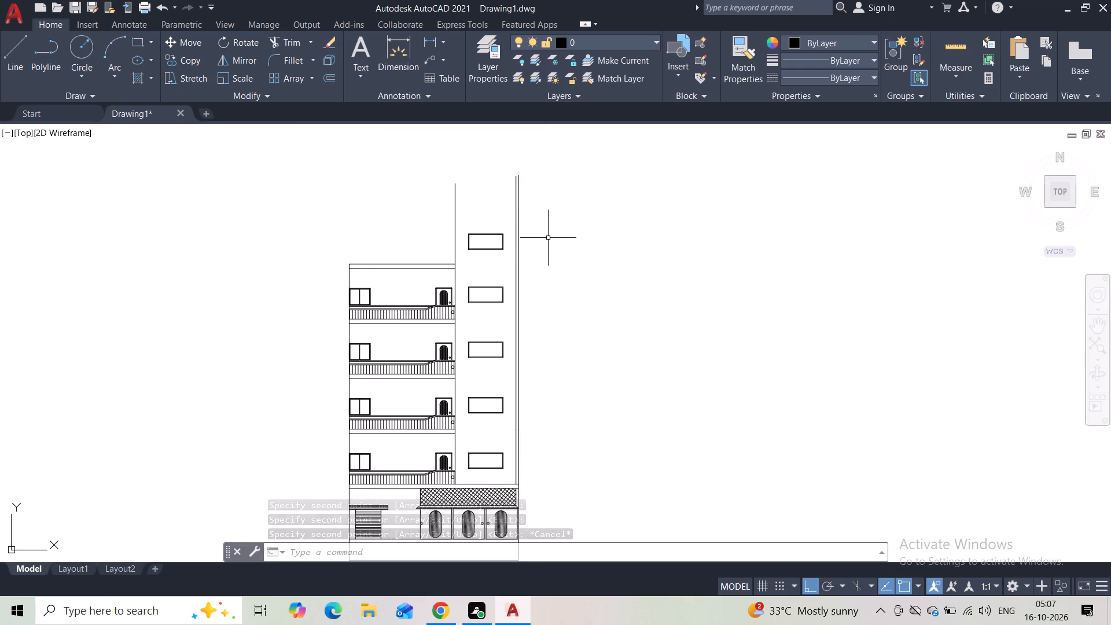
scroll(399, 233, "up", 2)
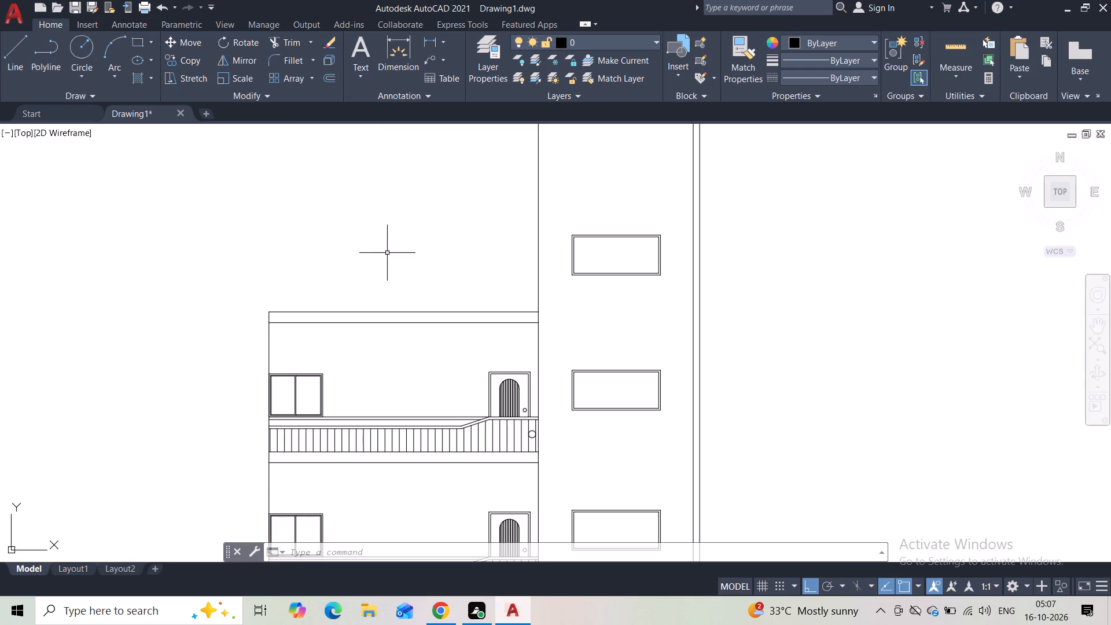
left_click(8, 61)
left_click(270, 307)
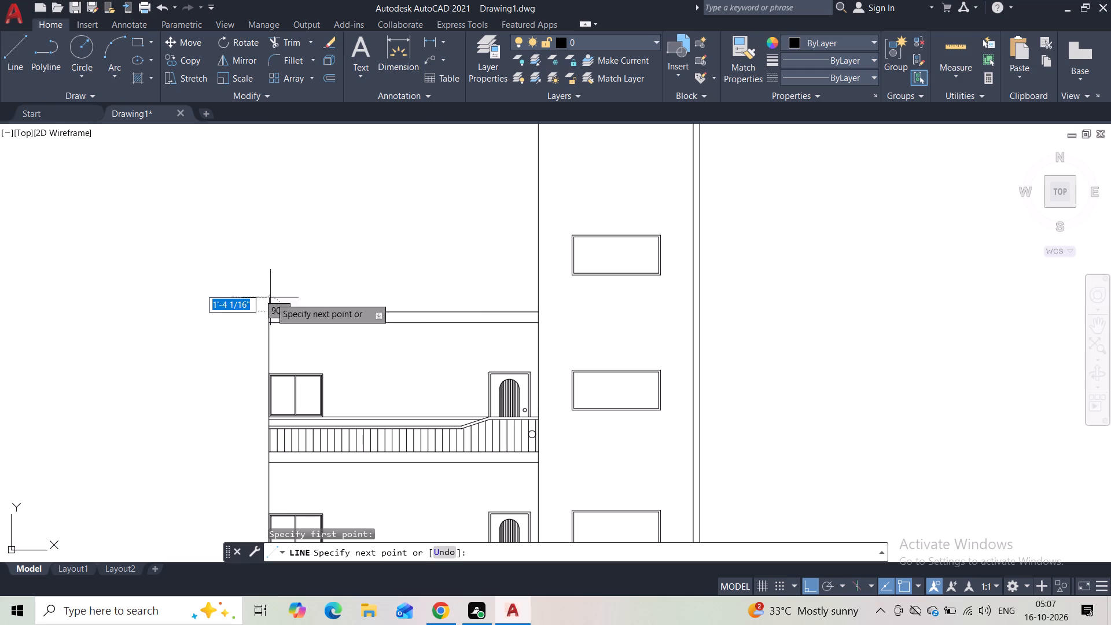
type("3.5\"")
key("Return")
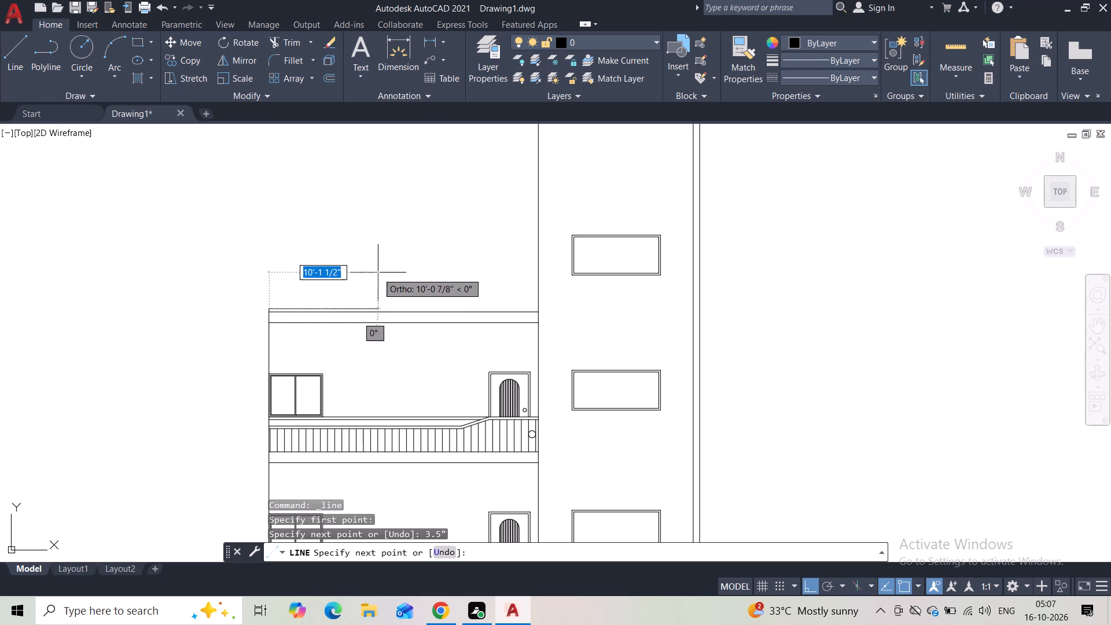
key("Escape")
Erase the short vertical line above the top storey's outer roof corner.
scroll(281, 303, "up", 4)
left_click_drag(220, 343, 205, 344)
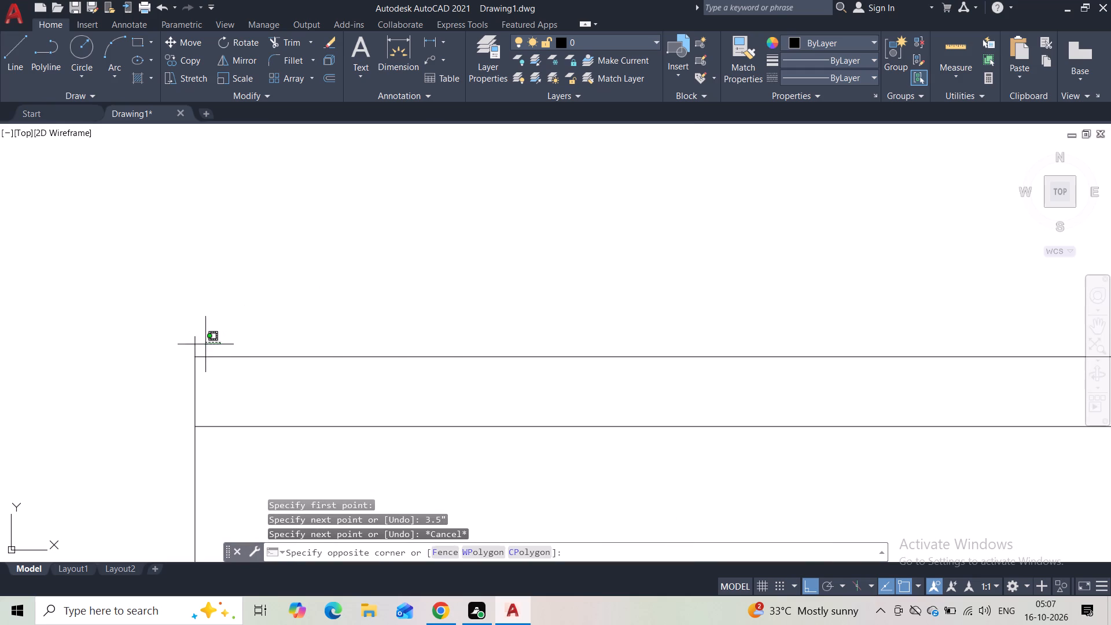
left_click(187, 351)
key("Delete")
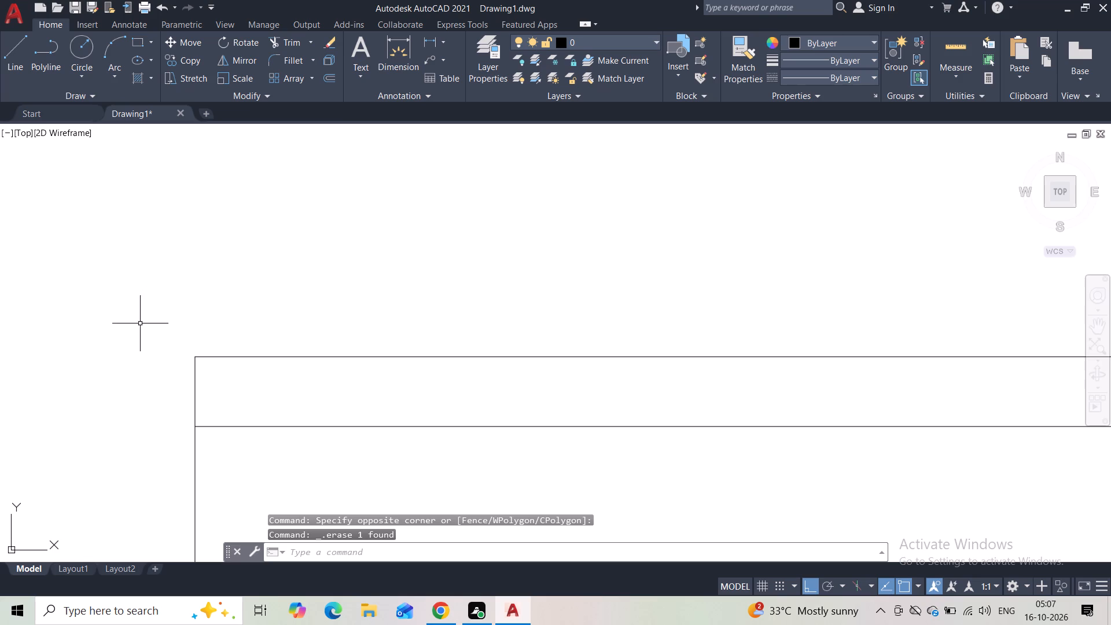
Draw the roof parapet outline 3.5' up from the top storey's outer corner and straight across to the tower wall.
left_click(18, 47)
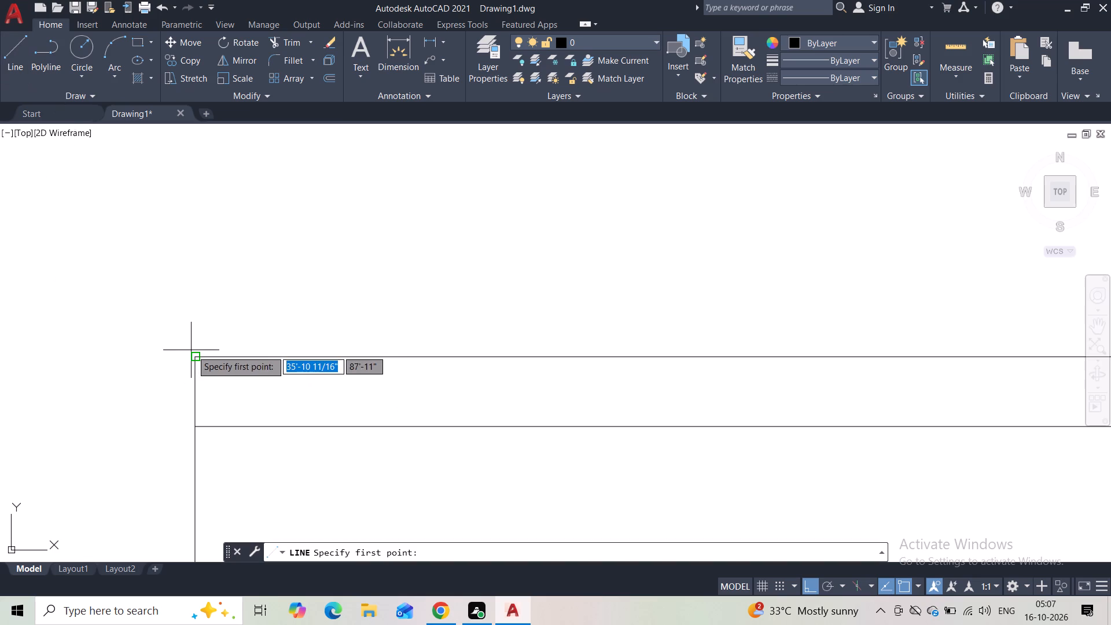
left_click(195, 355)
type("3.5")
key("apostrophe")
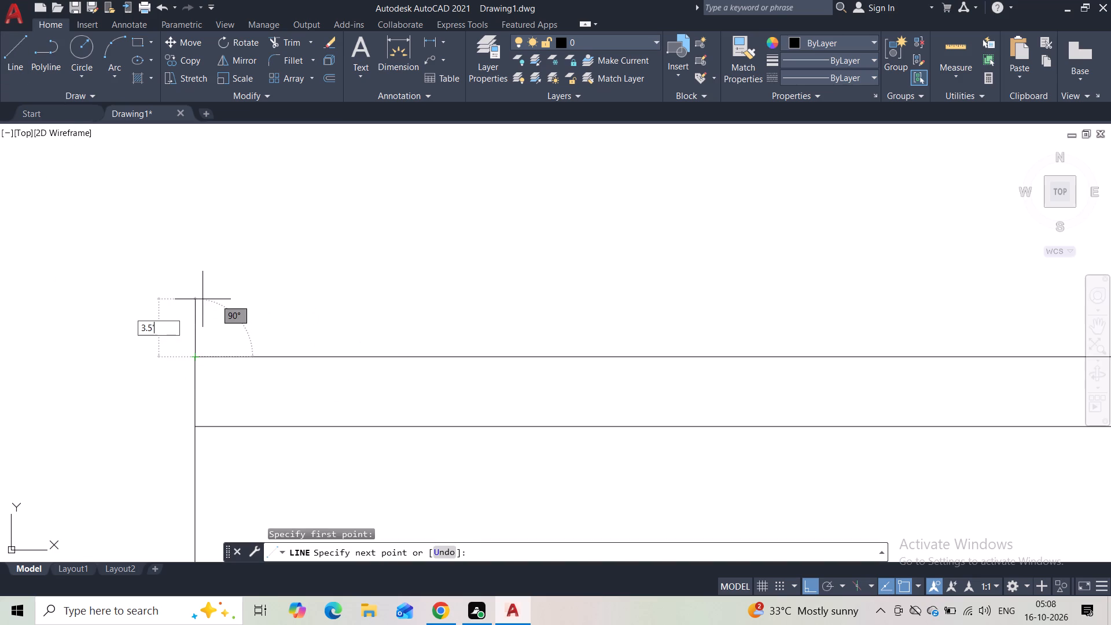
key("Return")
scroll(390, 202, "down", 3)
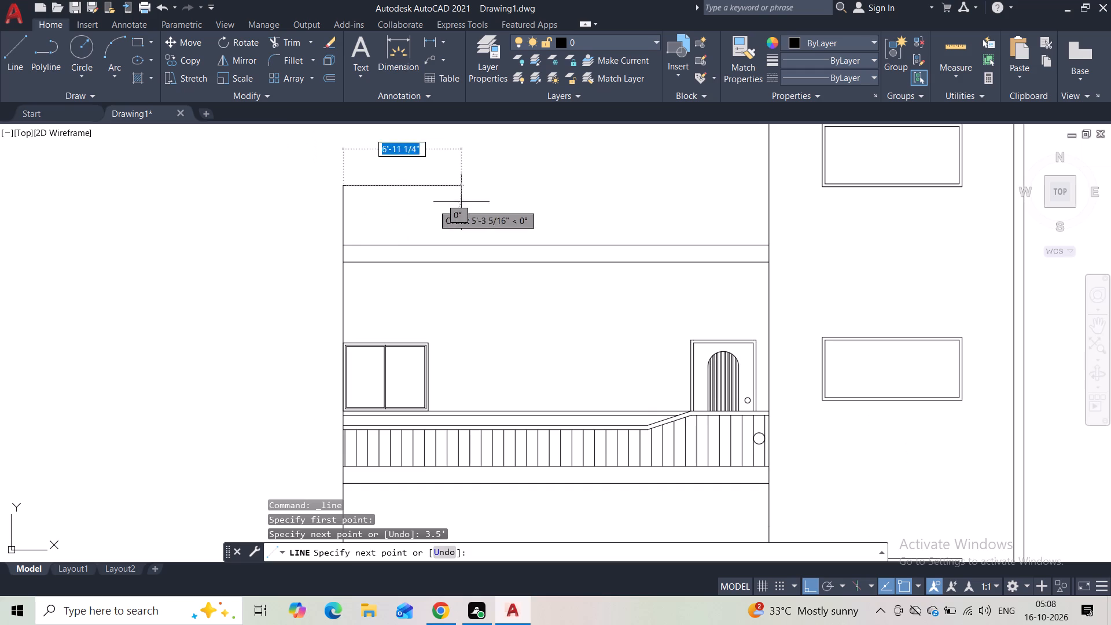
middle_click_drag(567, 194, 310, 302)
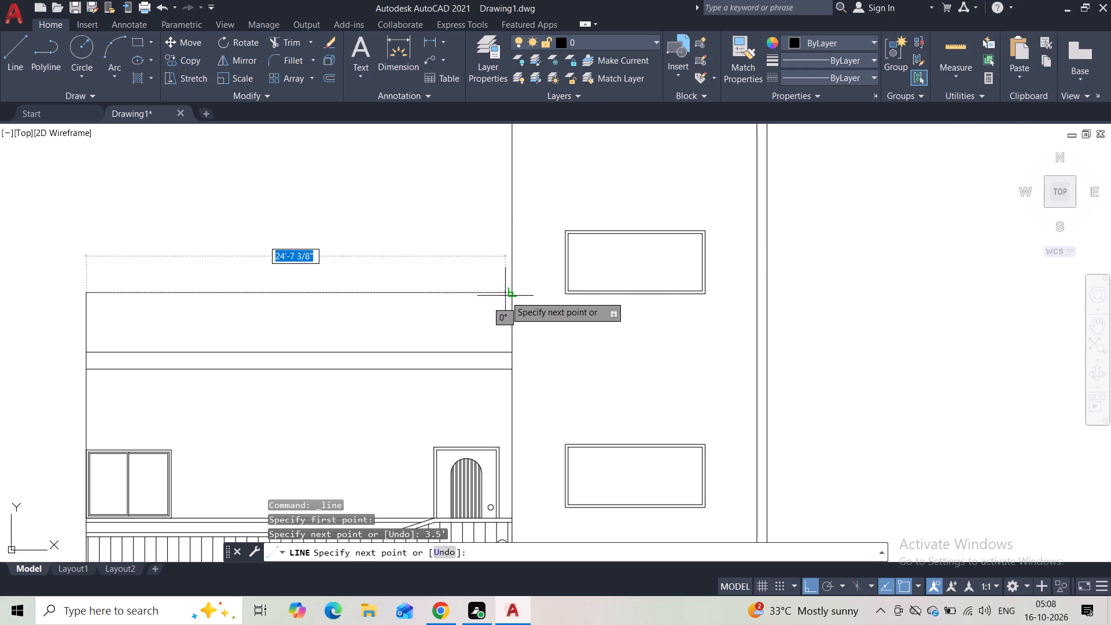
left_click(508, 296)
key("Escape")
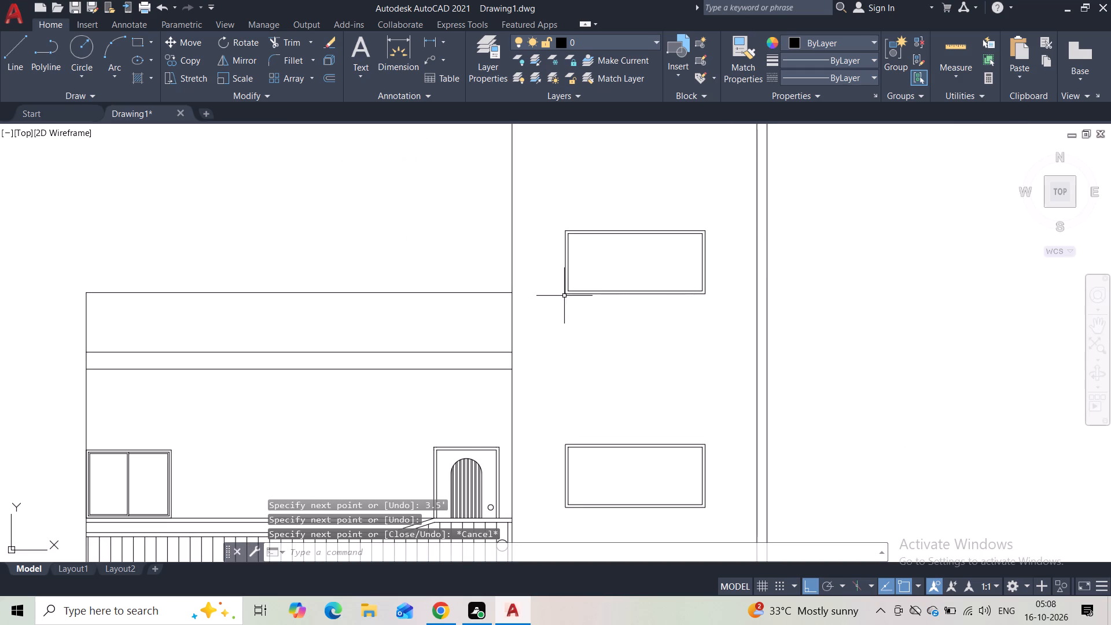
Draw a line 12' up the tower wall from the top storey's roof line, and straight across to the tower's outermost wall line.
scroll(547, 308, "up", 1)
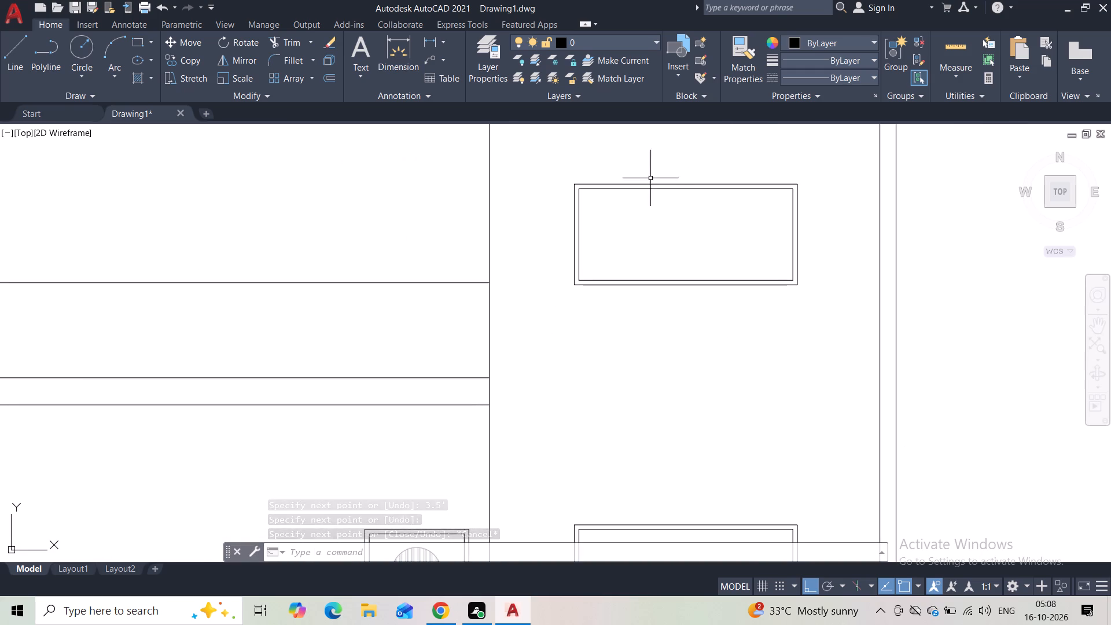
scroll(658, 230, "down", 1)
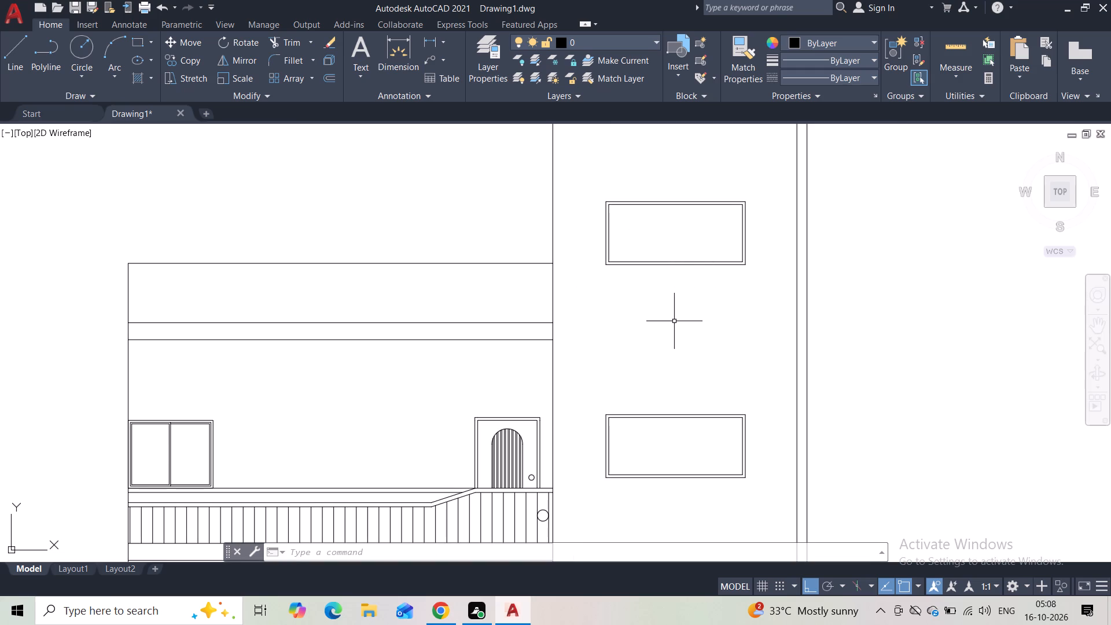
scroll(626, 296, "down", 1)
middle_click_drag(606, 254, 603, 260)
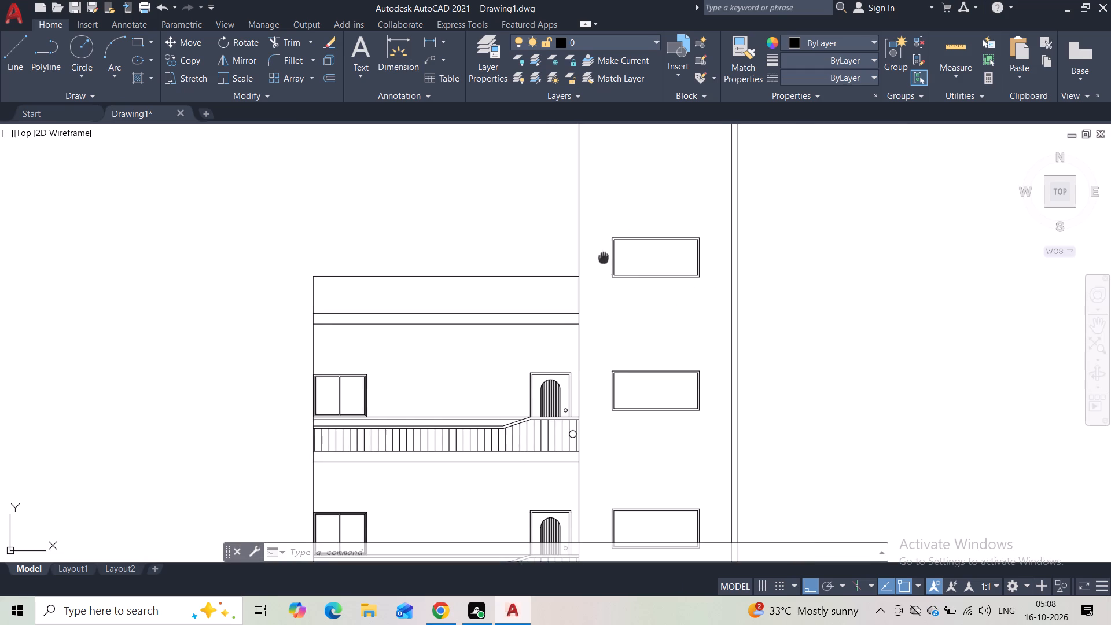
middle_click_drag(603, 260, 582, 341)
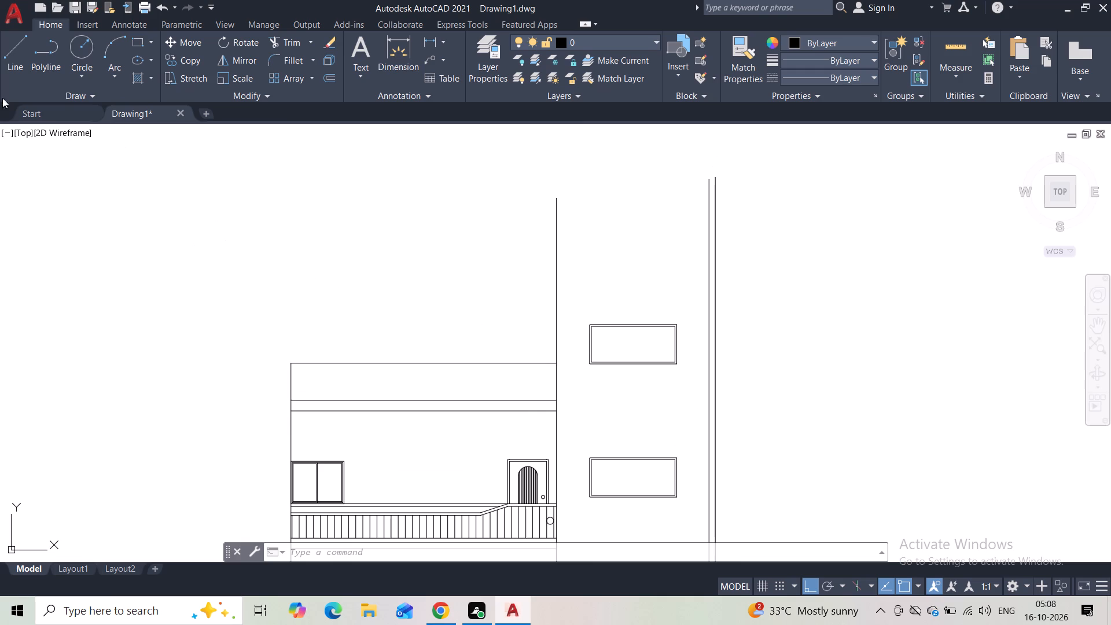
left_click(12, 62)
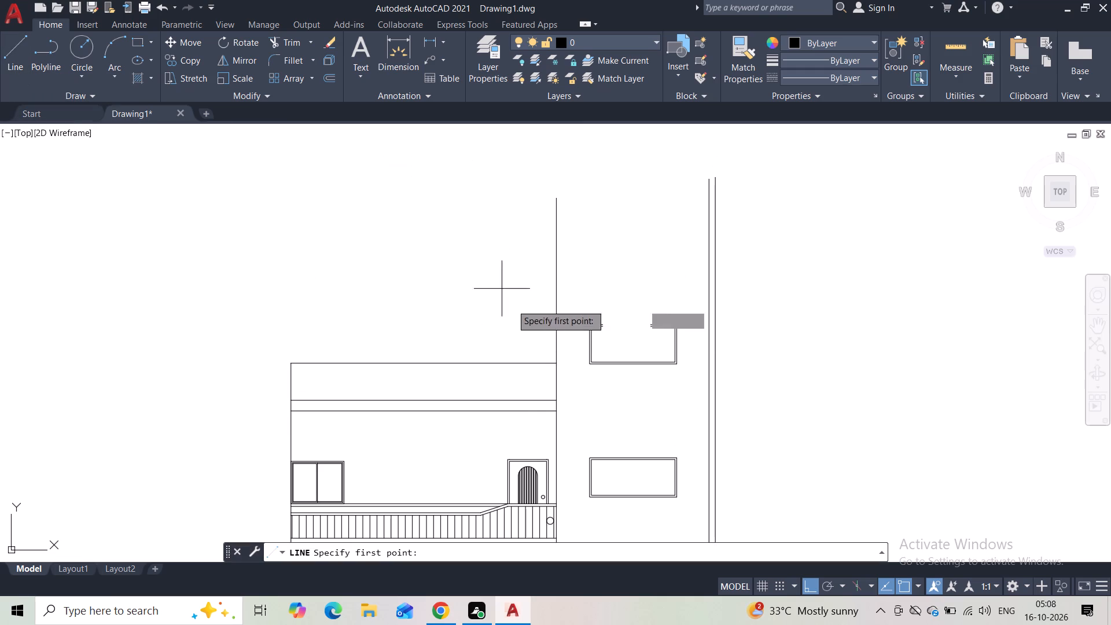
left_click(557, 399)
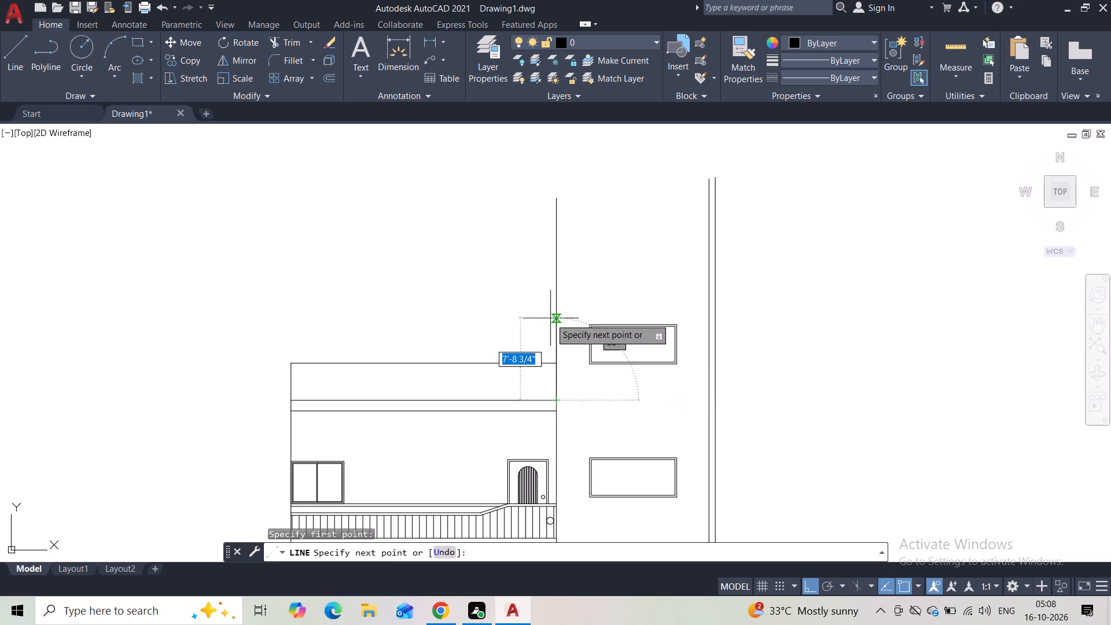
type("12'")
key("Return")
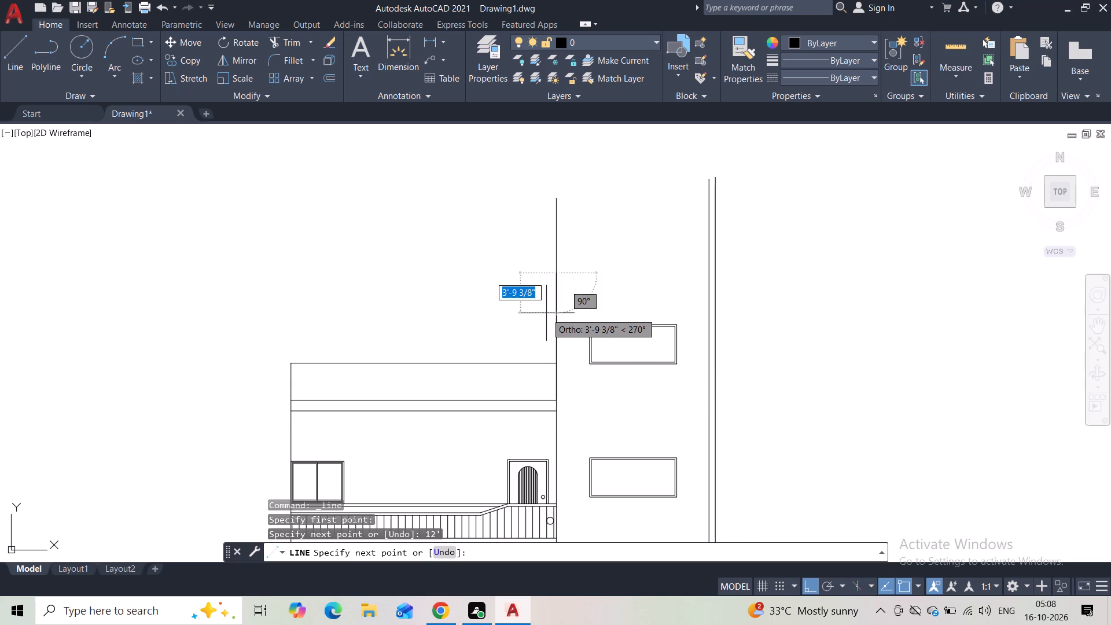
scroll(709, 263, "up", 2)
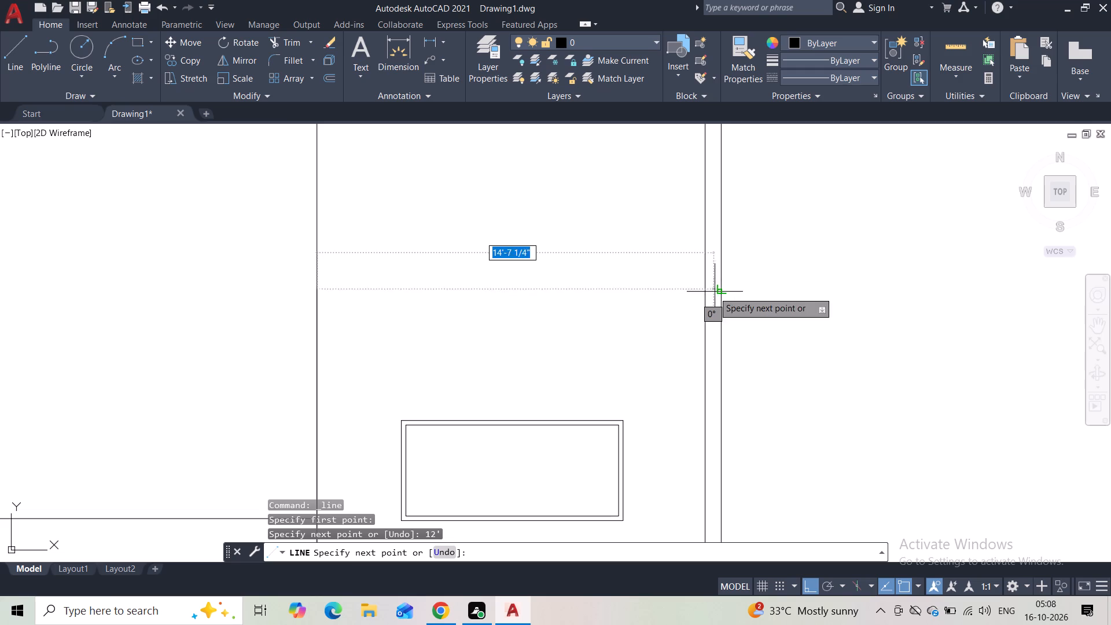
left_click(719, 291)
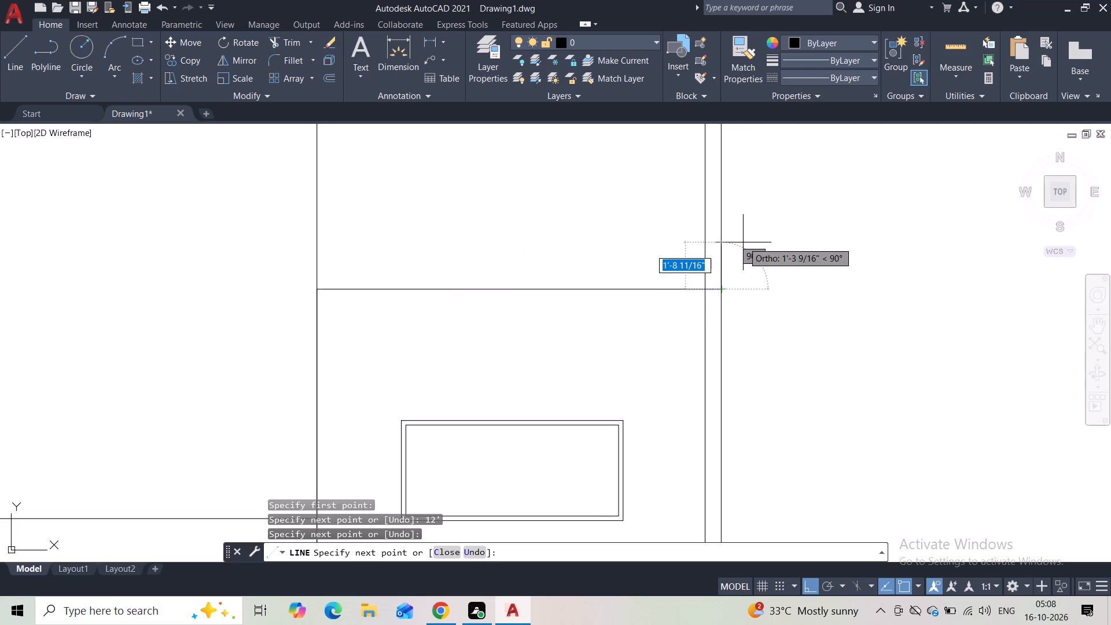
key("Escape")
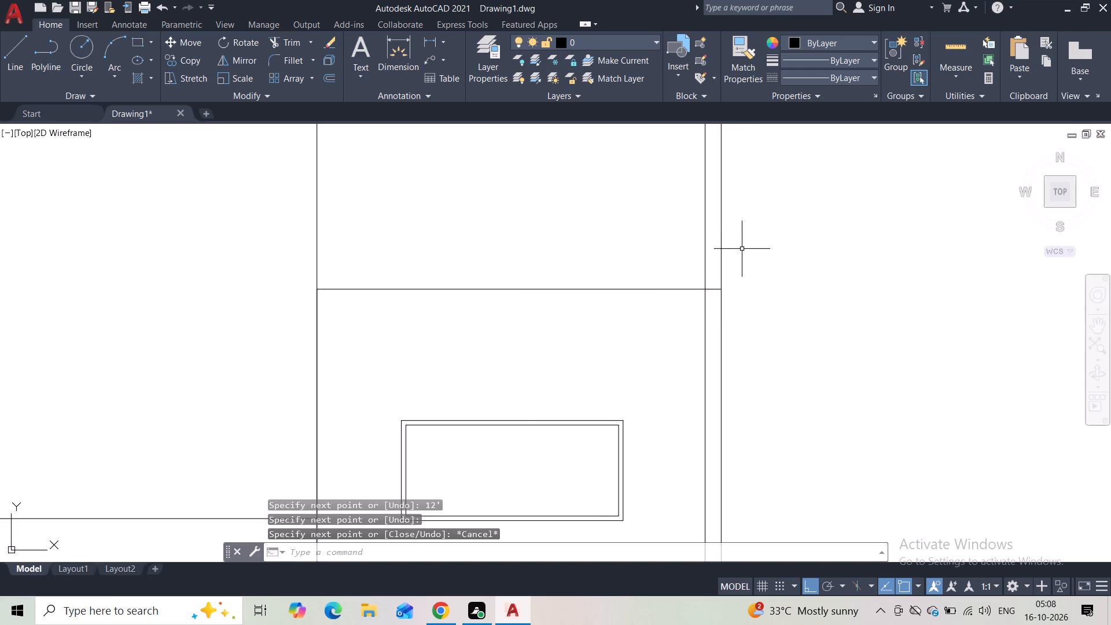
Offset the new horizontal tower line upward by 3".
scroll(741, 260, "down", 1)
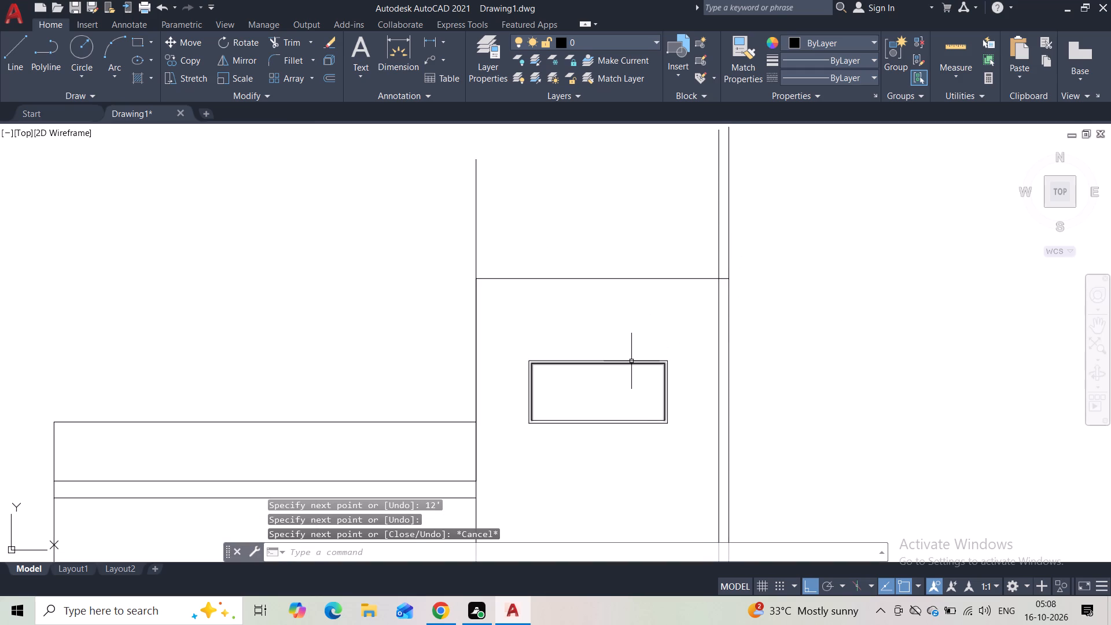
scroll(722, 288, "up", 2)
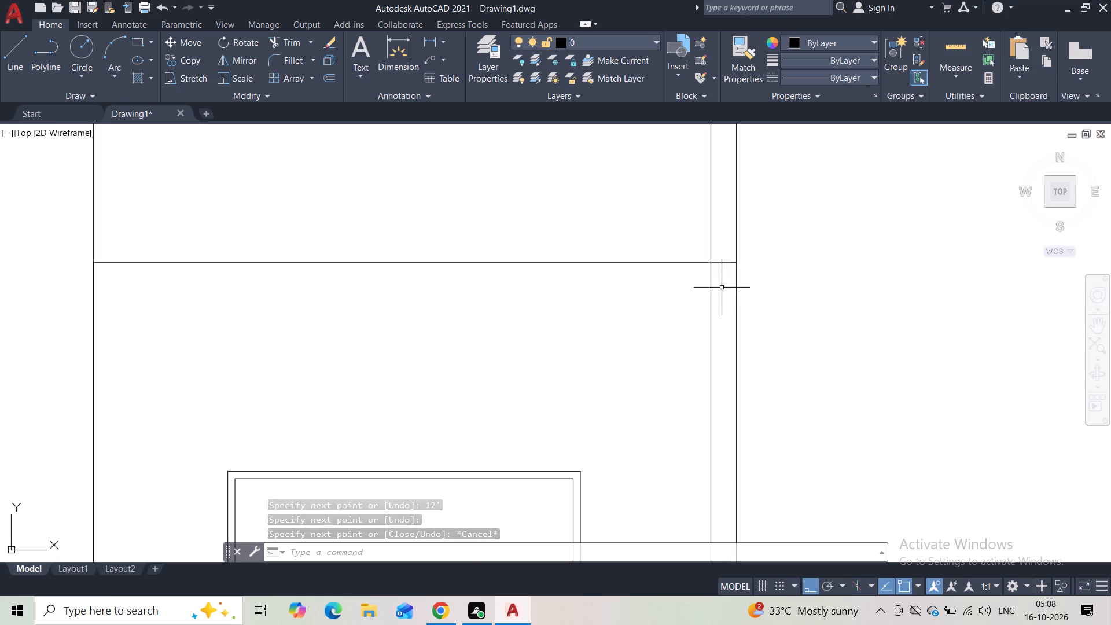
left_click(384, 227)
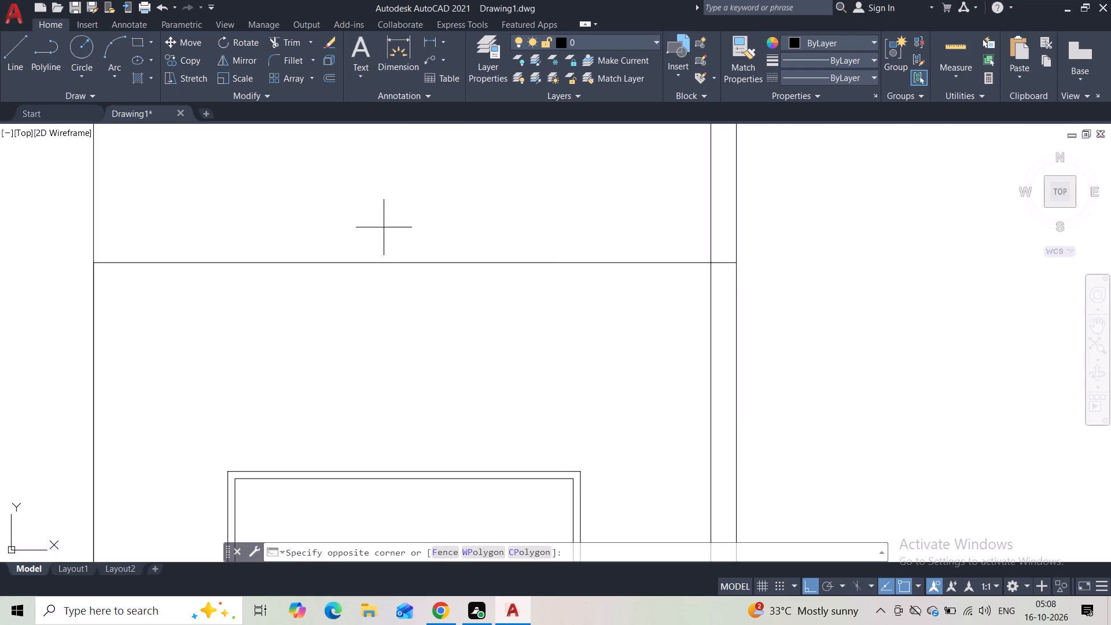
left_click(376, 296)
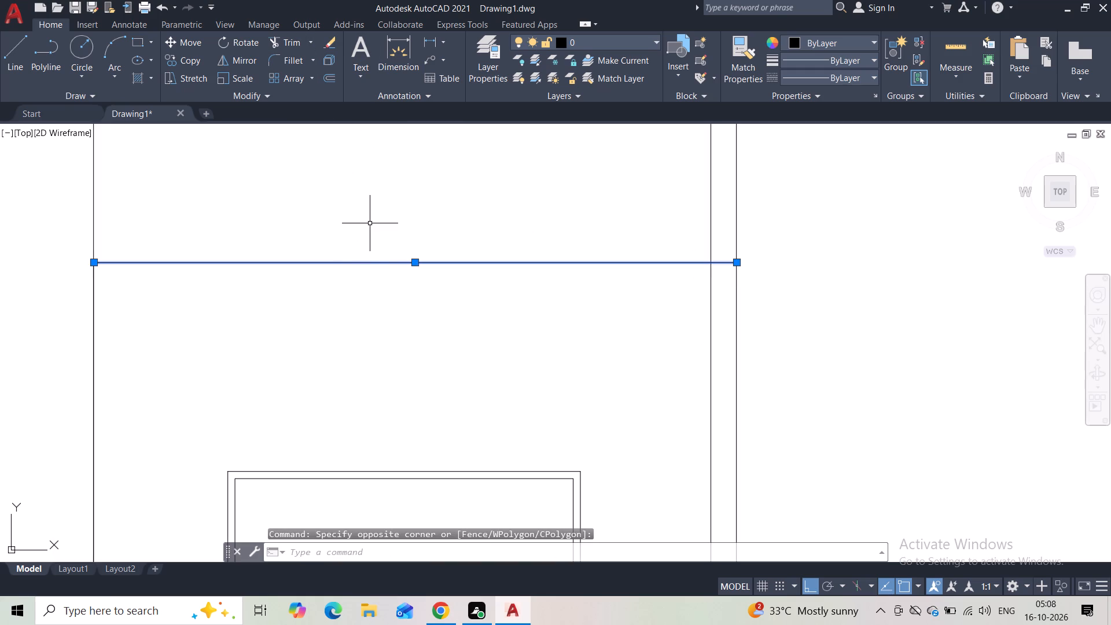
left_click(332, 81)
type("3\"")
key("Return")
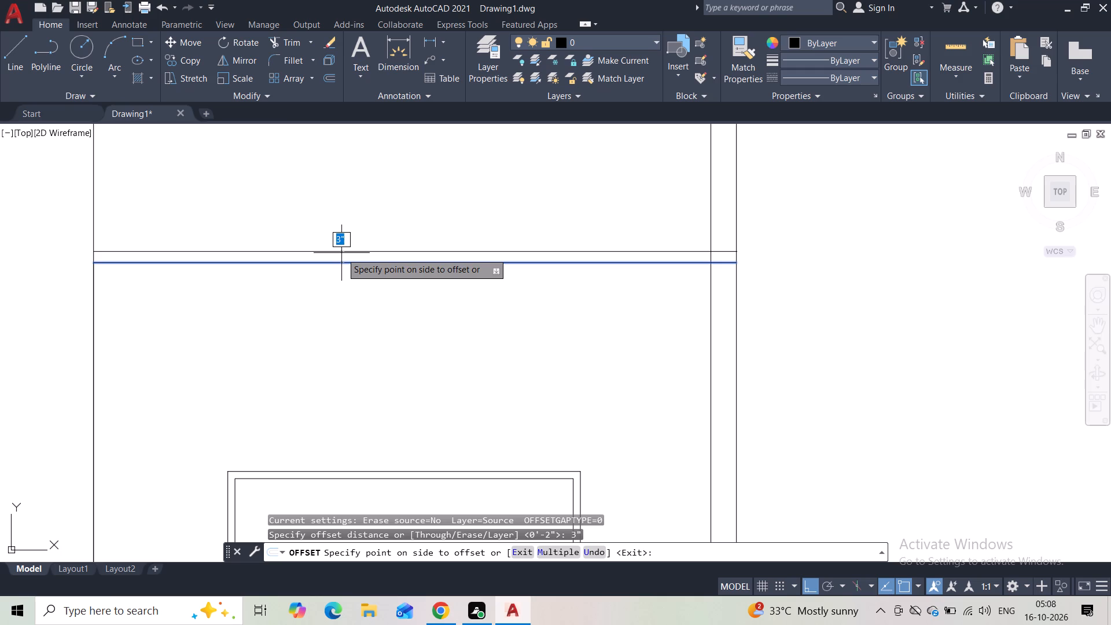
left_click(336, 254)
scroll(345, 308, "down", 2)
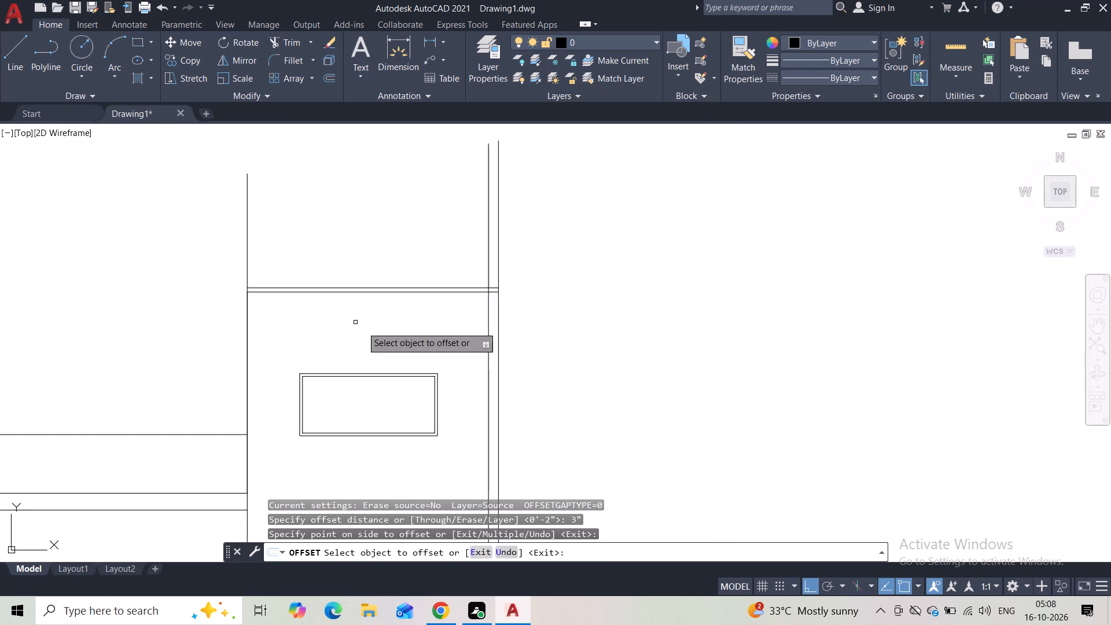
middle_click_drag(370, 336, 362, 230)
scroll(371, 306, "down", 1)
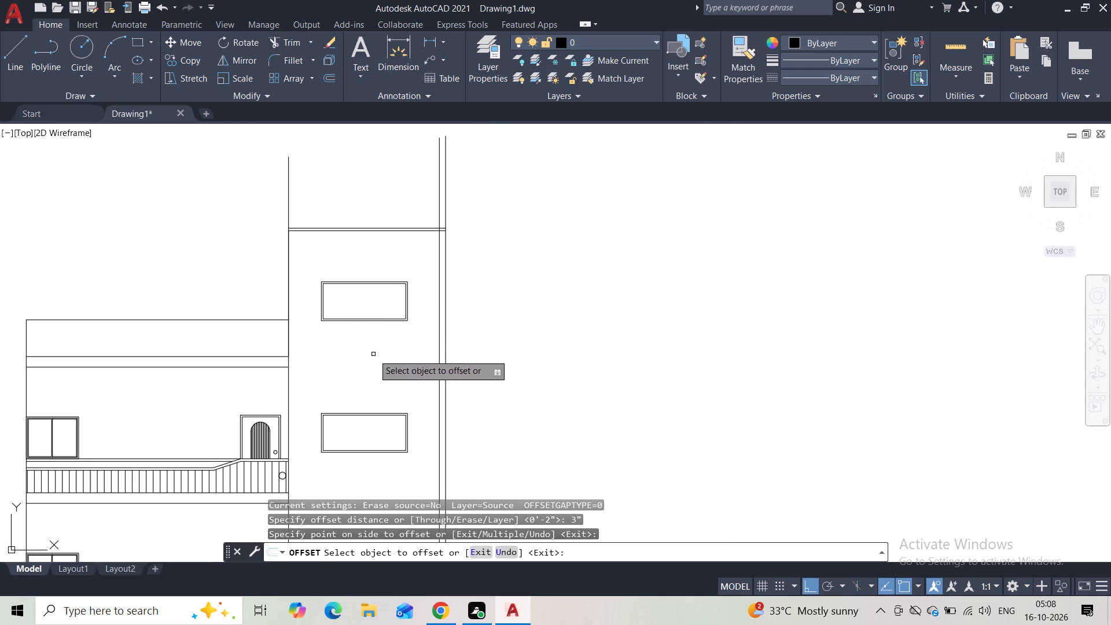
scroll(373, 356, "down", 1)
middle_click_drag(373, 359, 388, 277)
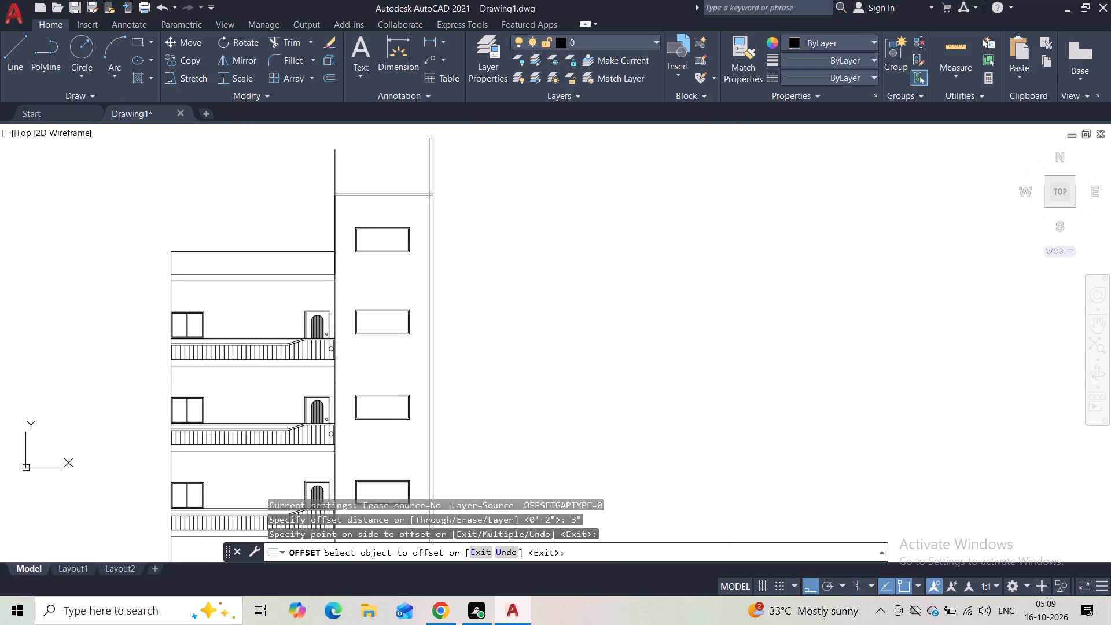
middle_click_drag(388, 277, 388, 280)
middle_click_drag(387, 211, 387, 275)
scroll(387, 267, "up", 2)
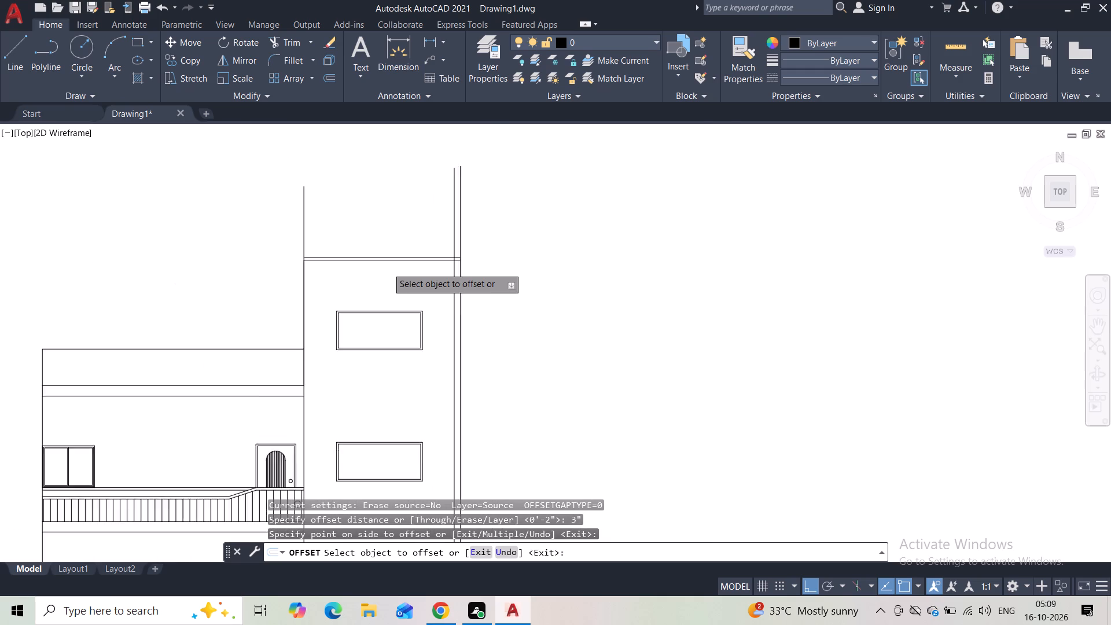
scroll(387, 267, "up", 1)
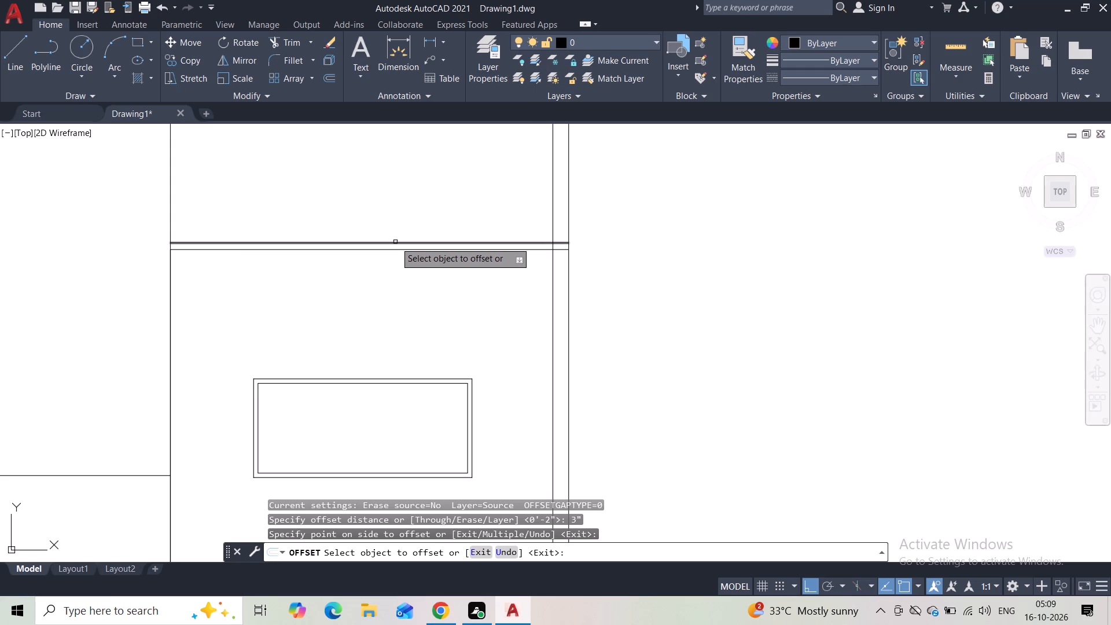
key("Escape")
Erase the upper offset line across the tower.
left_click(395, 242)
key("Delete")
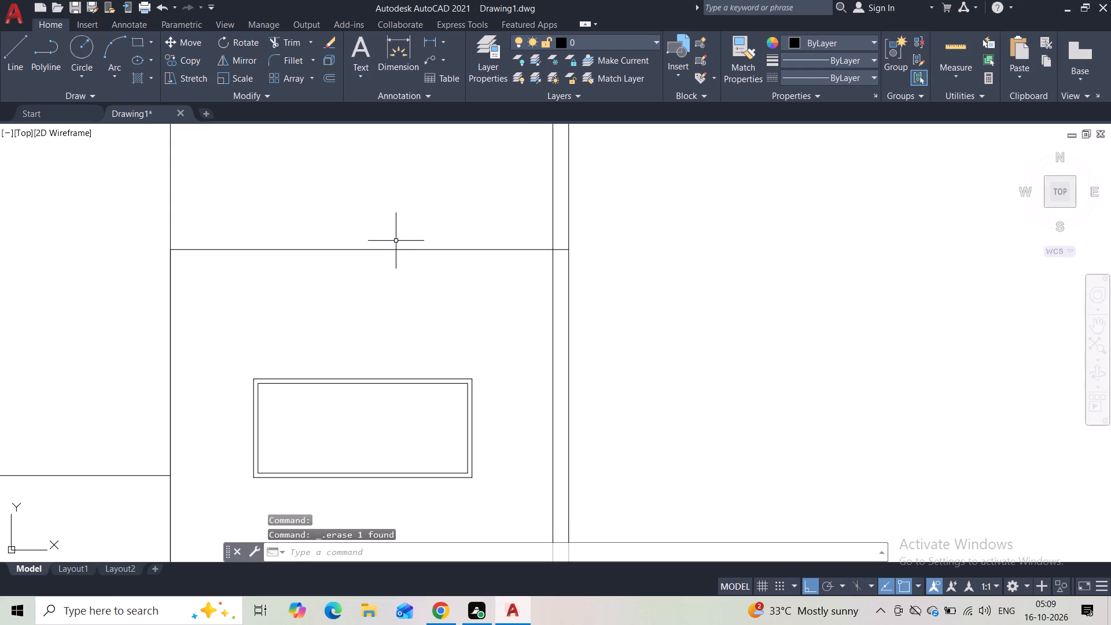
Offset the horizontal line above the top tower window upward by 6".
left_click(397, 246)
left_click(398, 255)
left_click(406, 216)
left_click(388, 286)
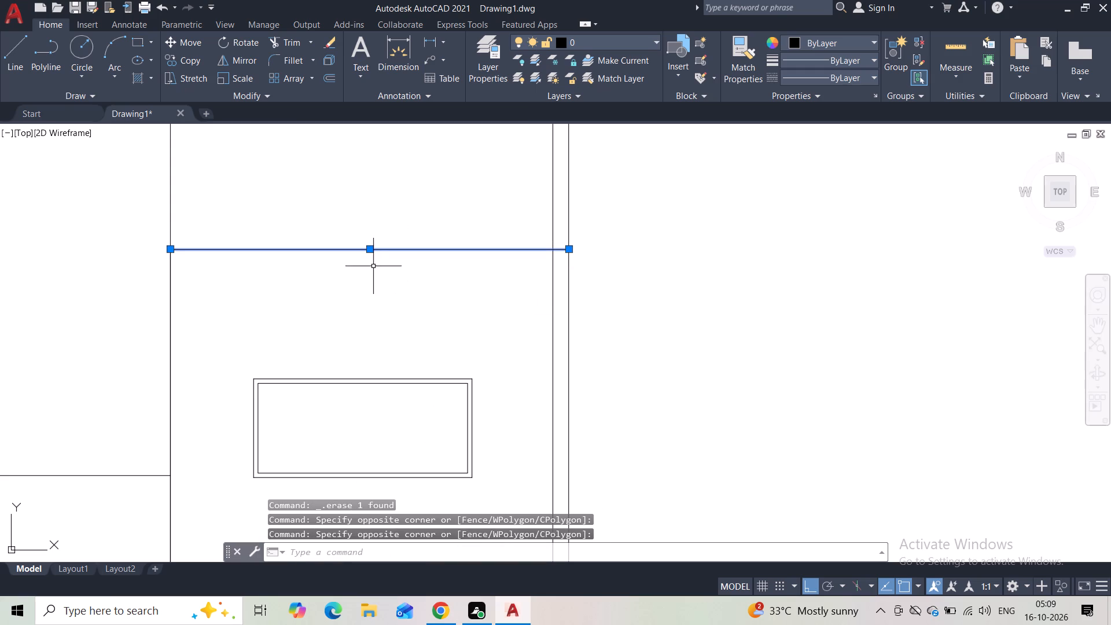
left_click(325, 79)
type("6\"")
key("Return")
left_click(356, 164)
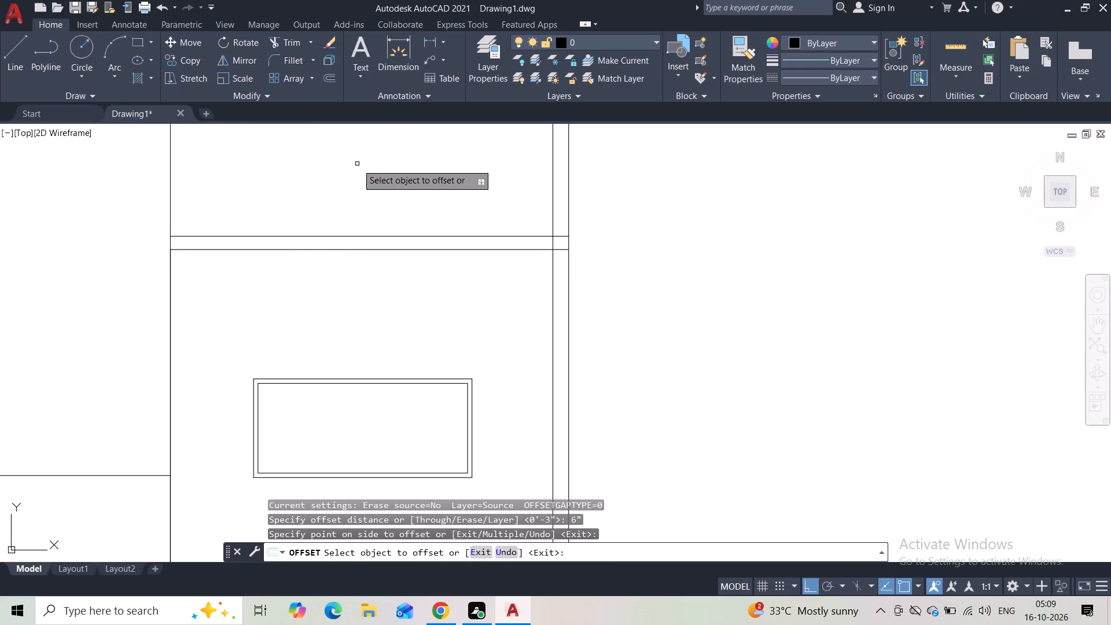
scroll(356, 179, "down", 1)
key("Escape")
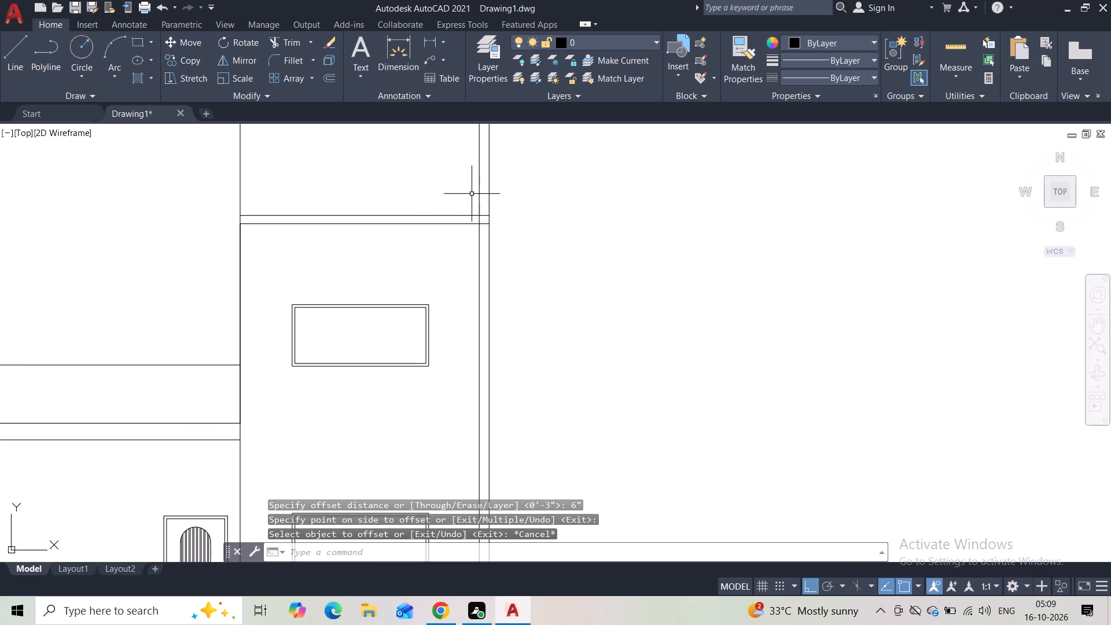
Trim the ends of both horizontal tower lines lying between the tower's two outer wall lines.
left_click(280, 41)
scroll(484, 214, "up", 3)
left_click_drag(476, 205, 488, 287)
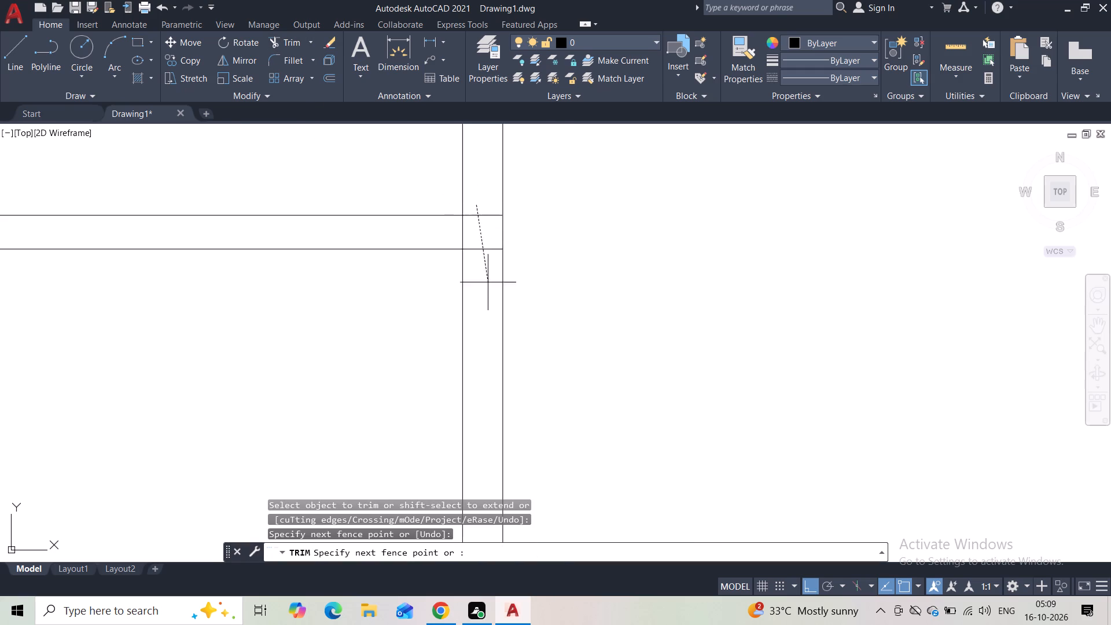
left_click_drag(488, 287, 488, 290)
key("Escape")
Draw a horizontal line from the tower wall beside the building, between the double band and the top window, ending above the window.
scroll(540, 226, "down", 4)
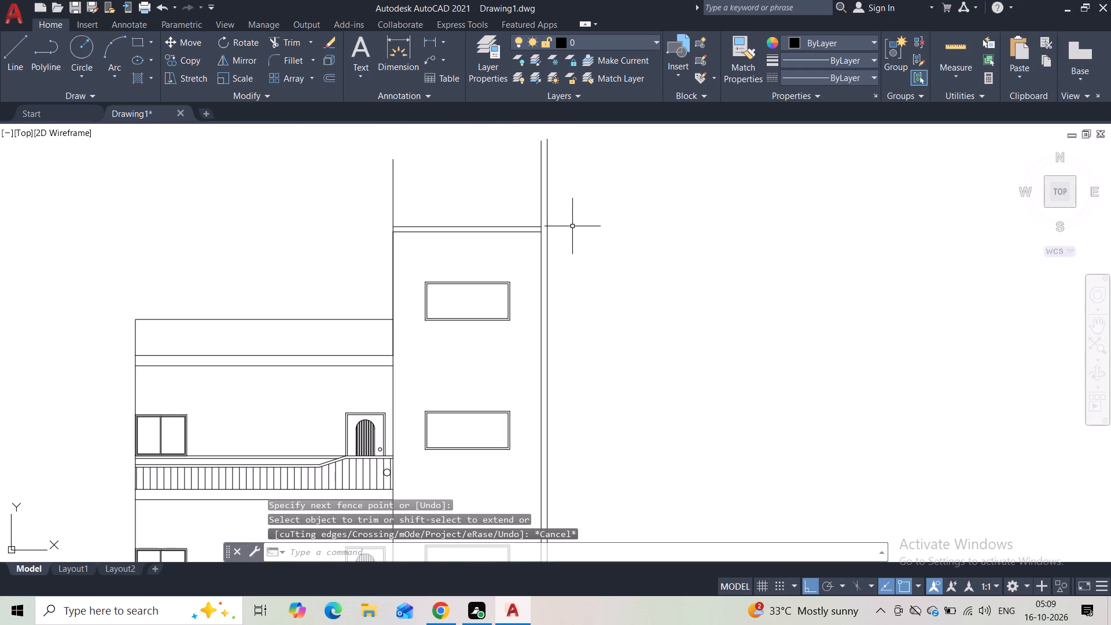
left_click(6, 52)
left_click(393, 255)
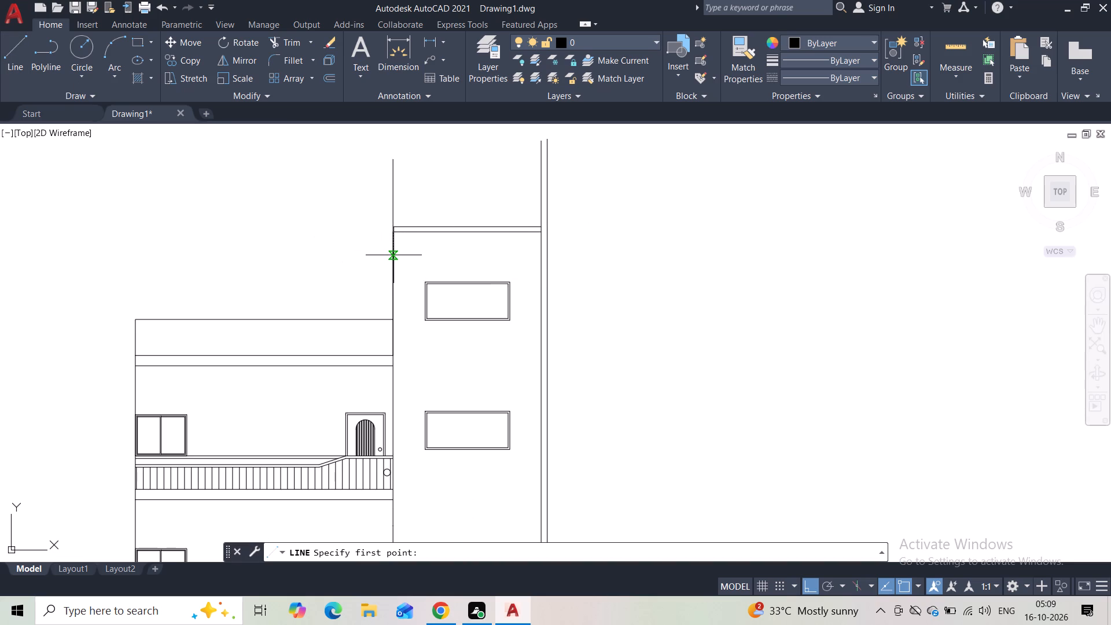
left_click(490, 253)
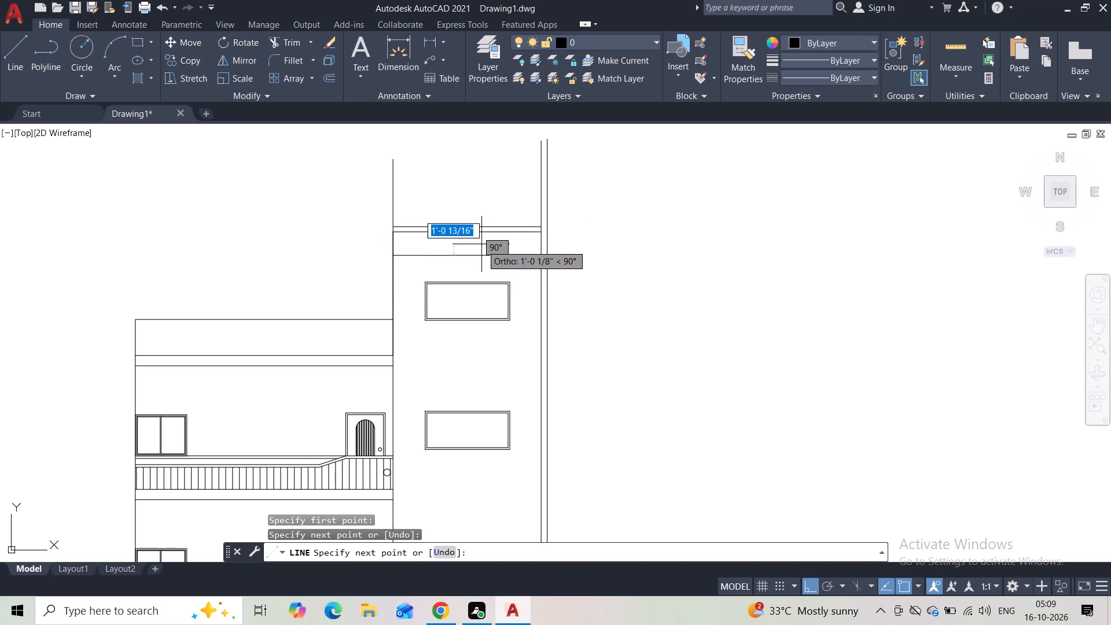
key("Escape")
Draw a circle of about 10 1/4" radius centred on the free end of the short horizontal line.
left_click(82, 75)
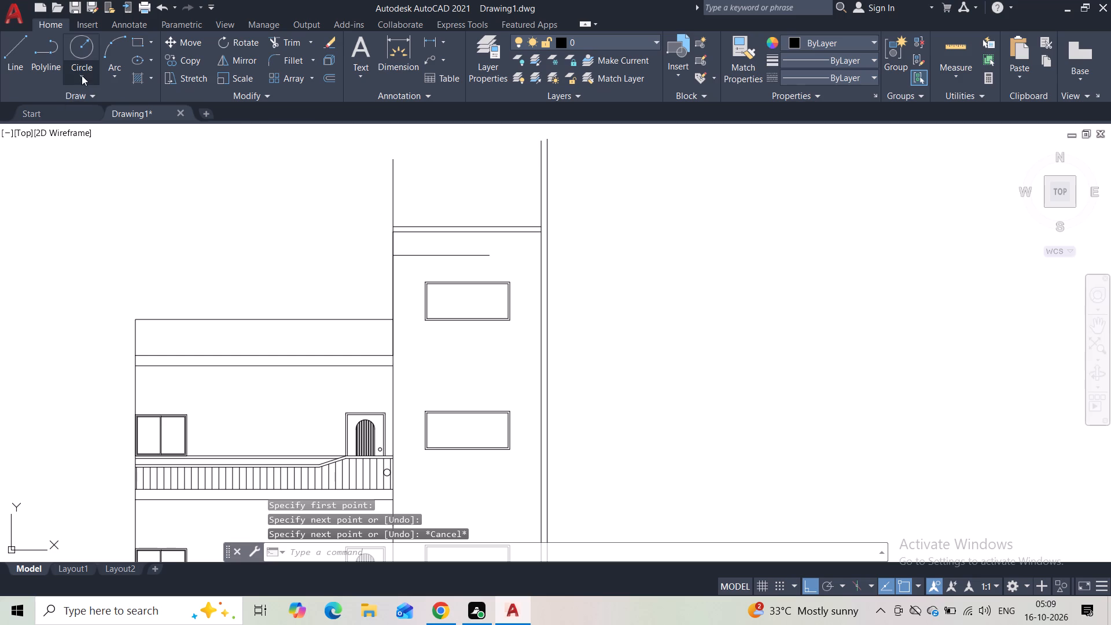
left_click(123, 111)
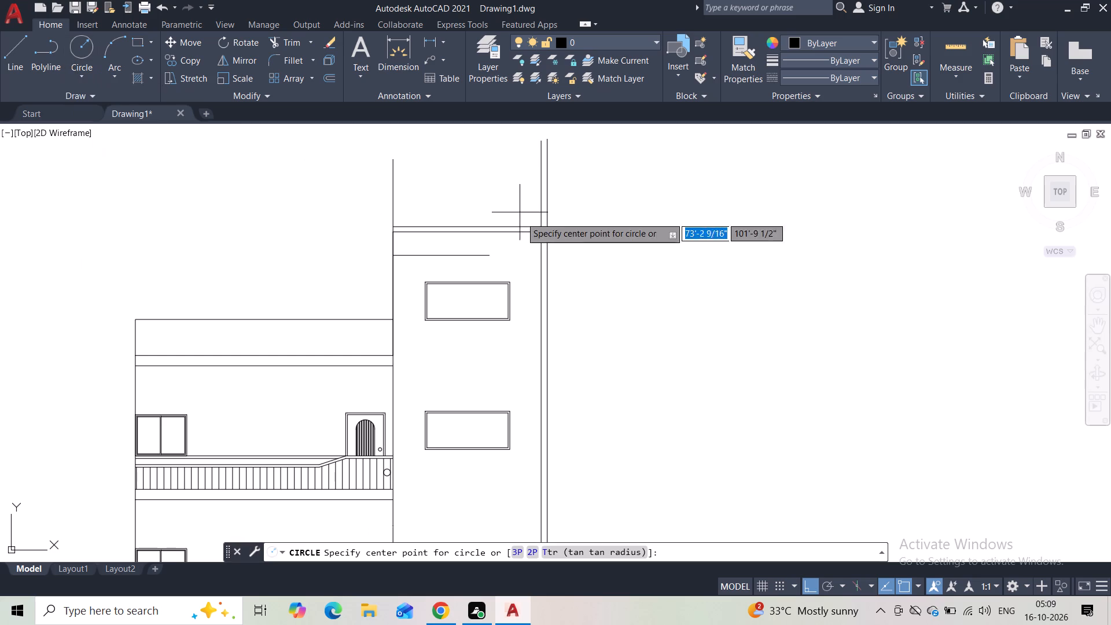
scroll(490, 256, "up", 1)
left_click(488, 256)
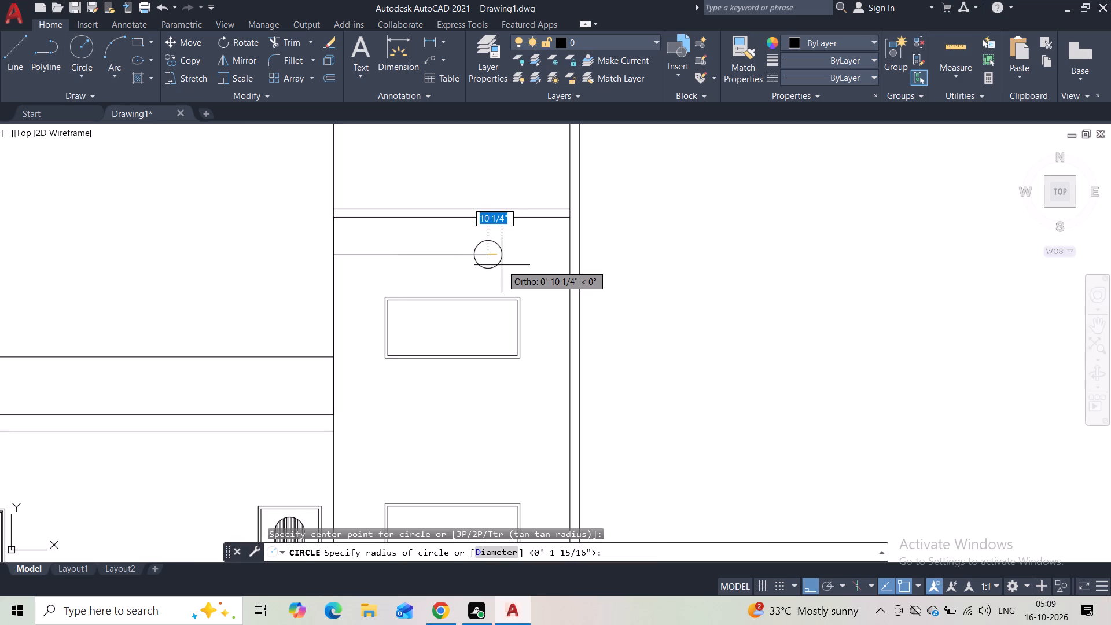
left_click(502, 265)
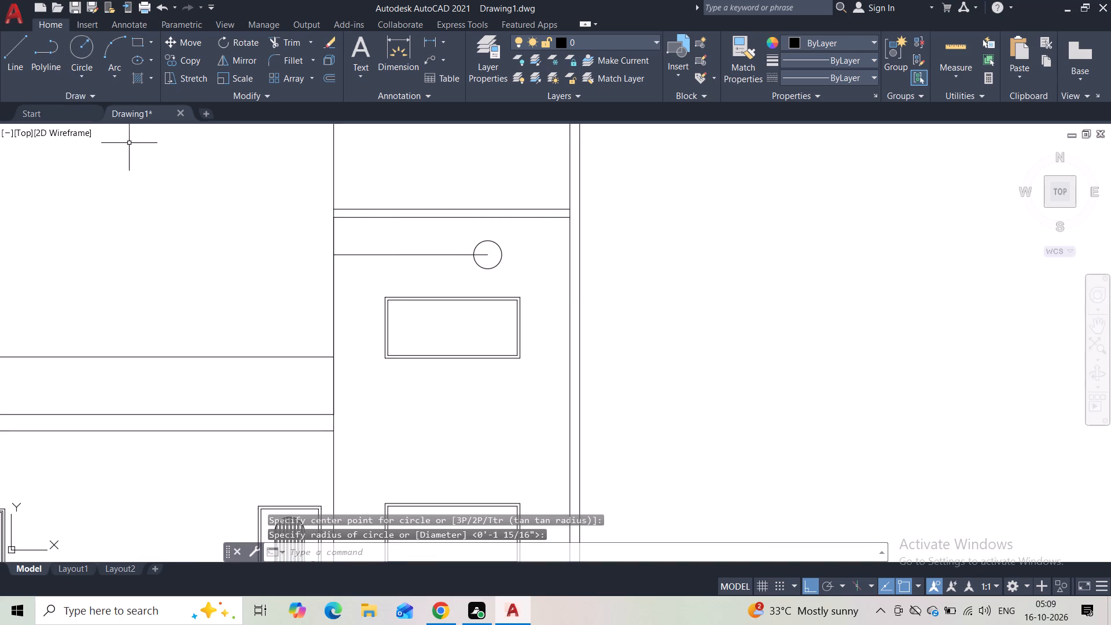
Copy the circle horizontally about 2'-2" toward the tower's outer double wall.
left_click(502, 247)
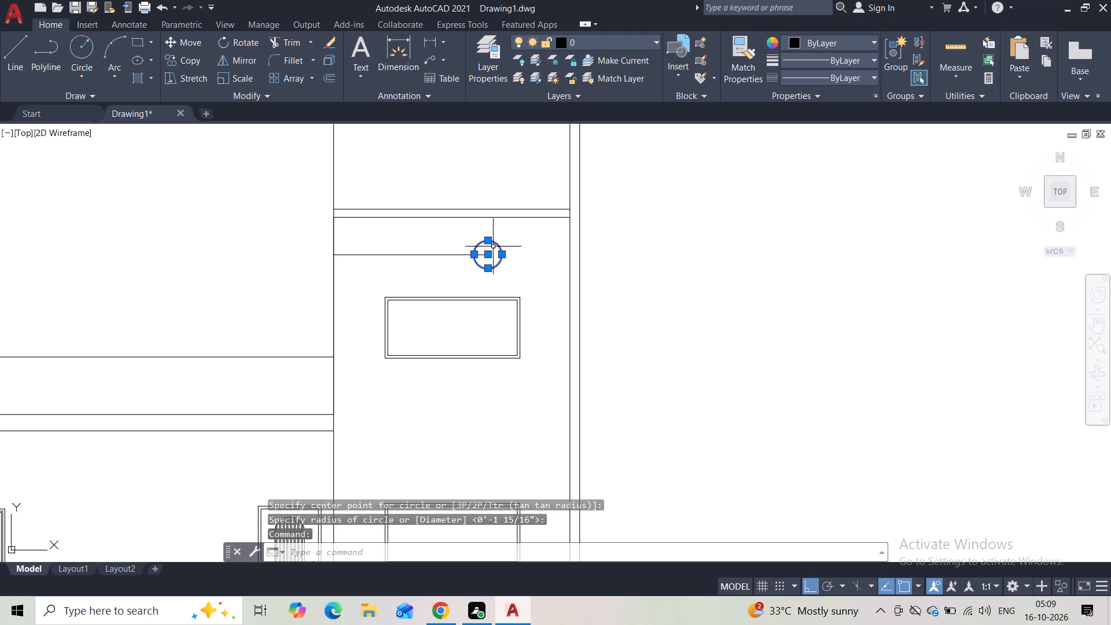
left_click(186, 65)
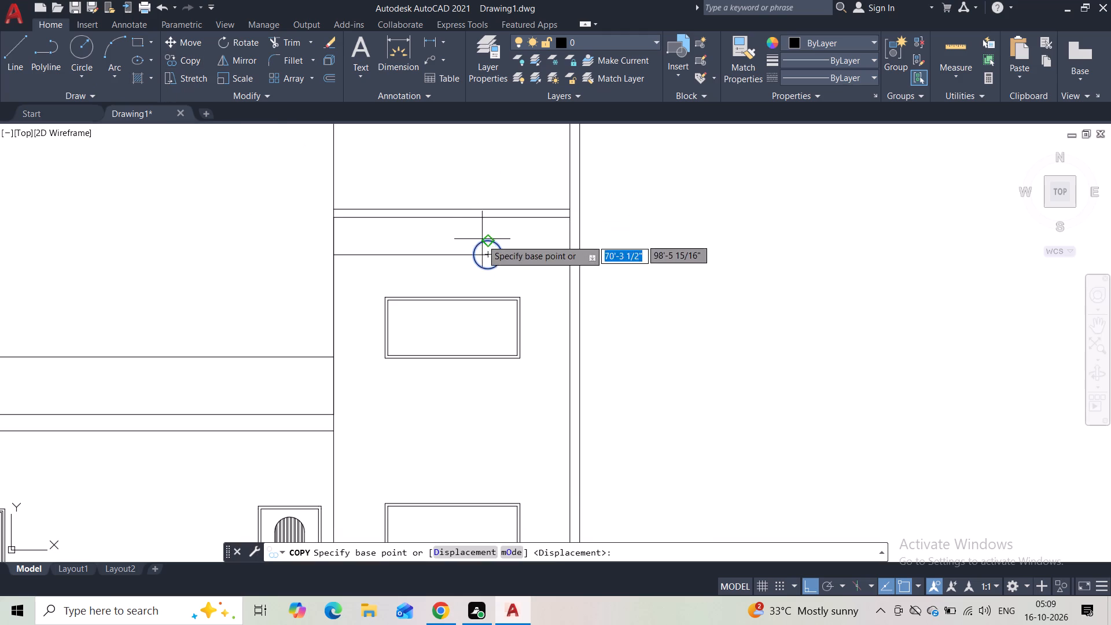
left_click(488, 251)
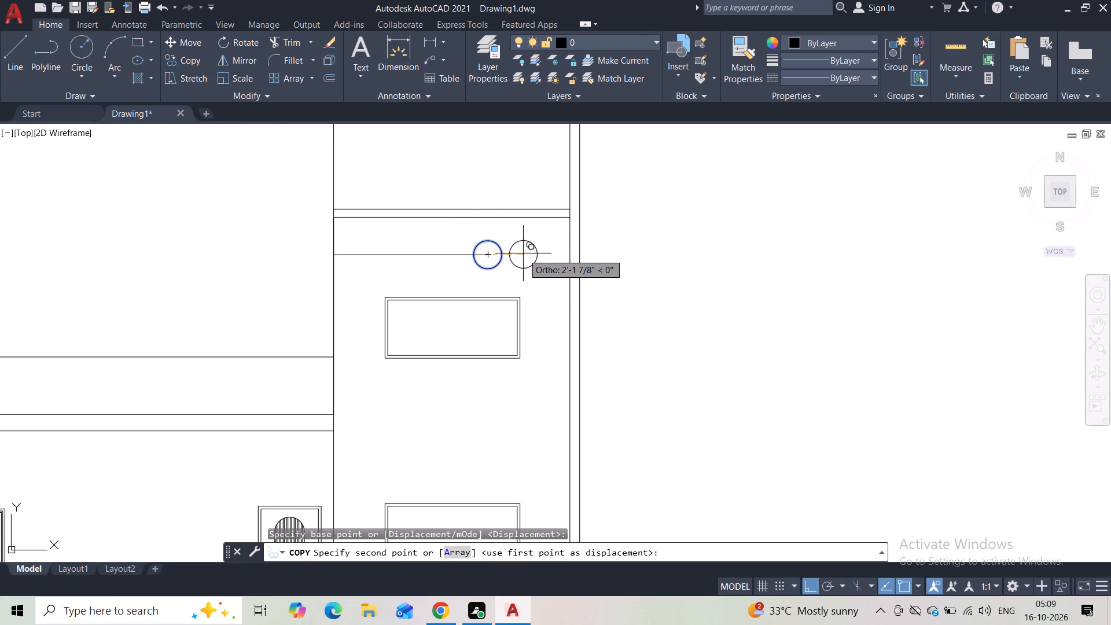
left_click(524, 253)
key("Escape")
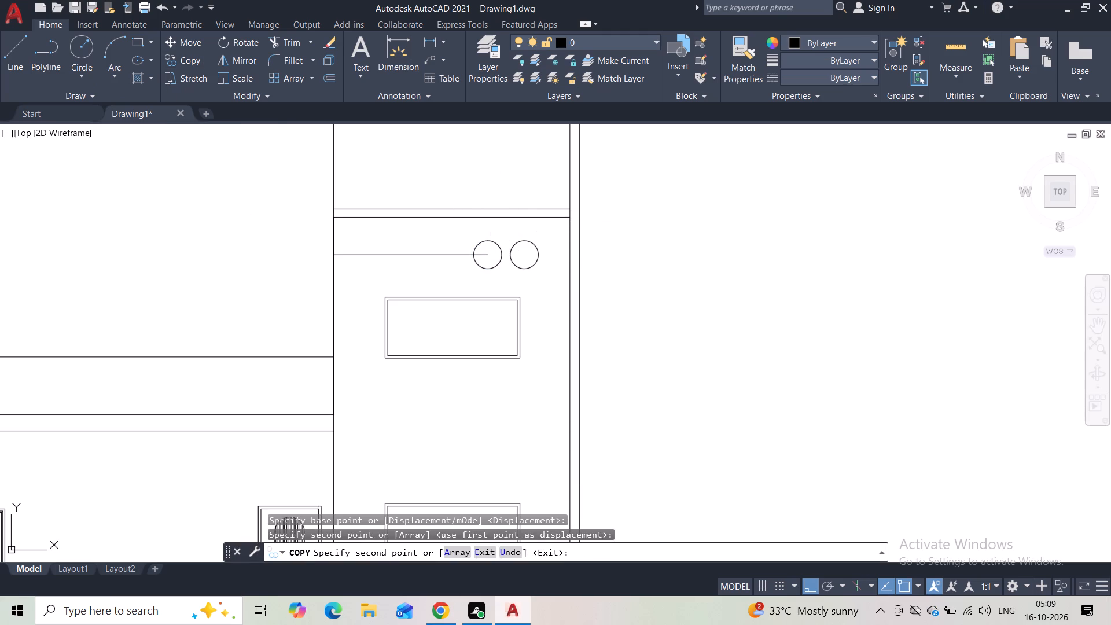
Draw horizontal lines joining the two circles at mid-height and connecting the second circle to the tower's outer wall.
left_click(11, 68)
scroll(471, 275, "up", 2)
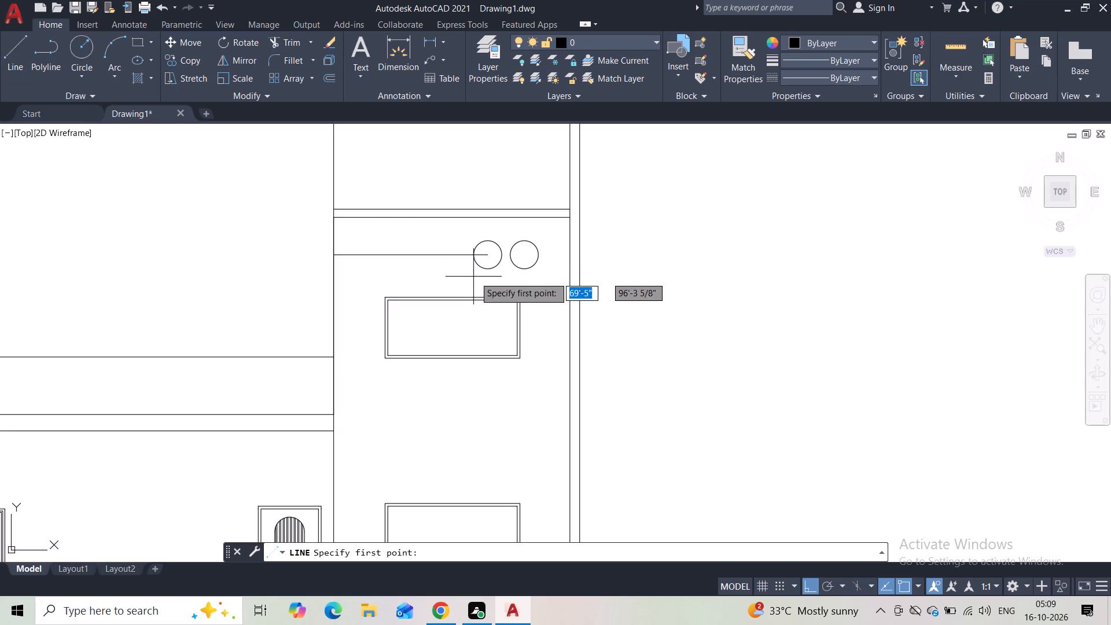
scroll(537, 260, "up", 2)
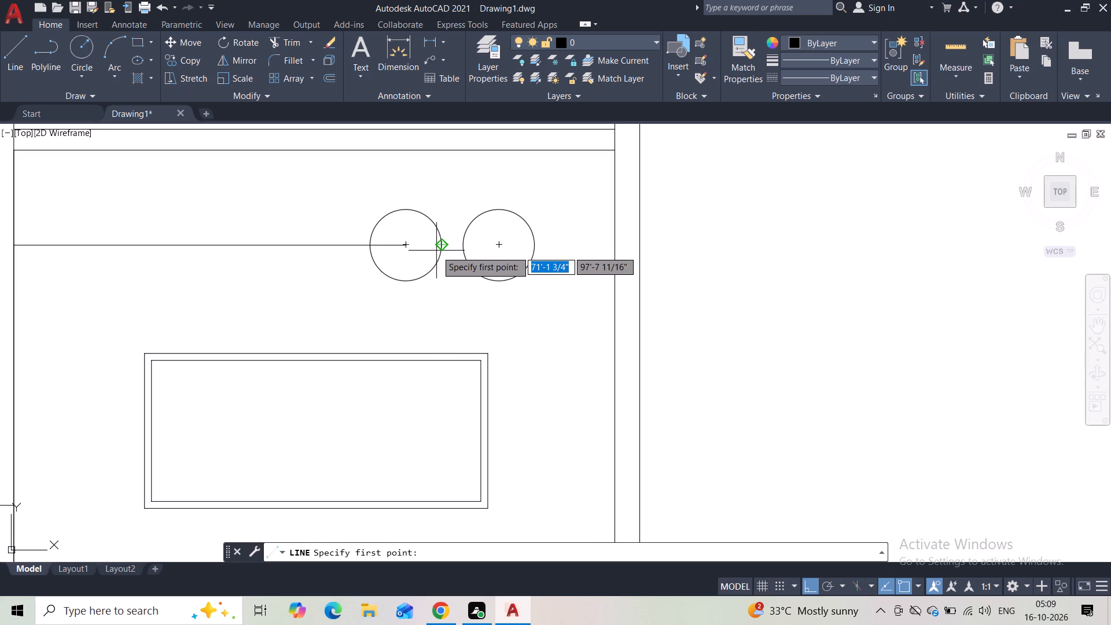
left_click(439, 250)
left_click(469, 248)
key("Escape")
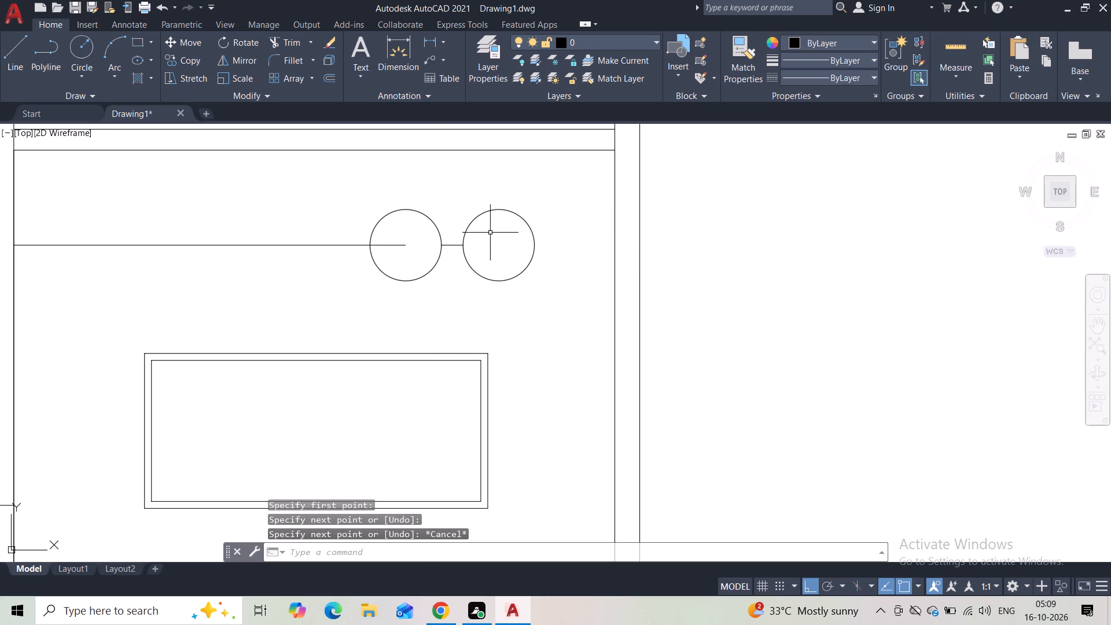
key("space")
left_click(535, 244)
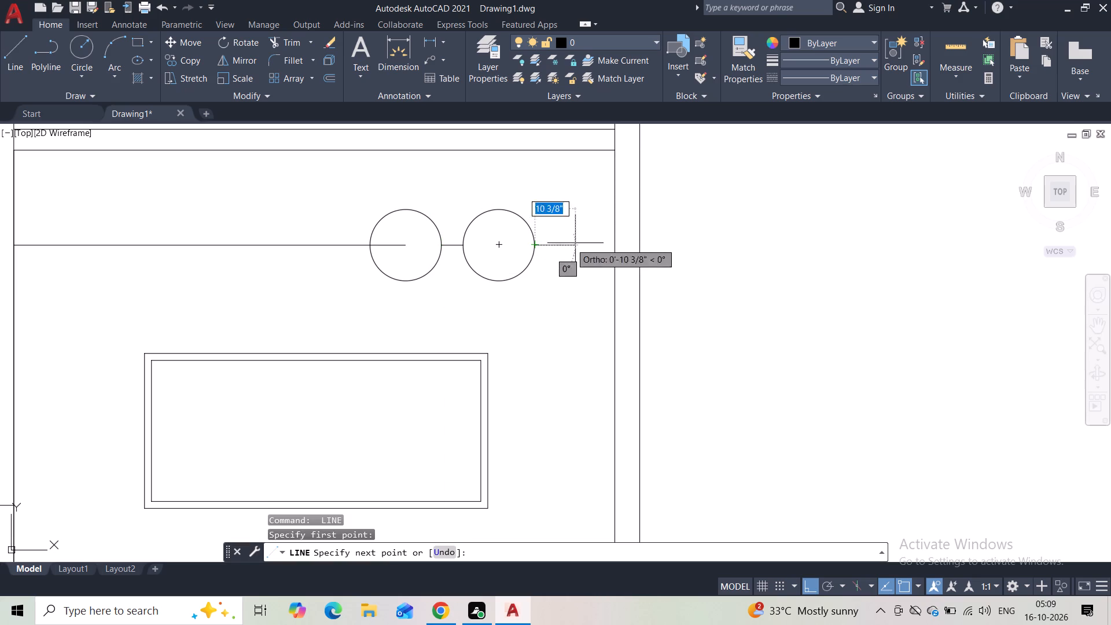
left_click(617, 247)
key("Escape")
Trim away the part of the horizontal line that lies inside the first circle.
left_click(285, 40)
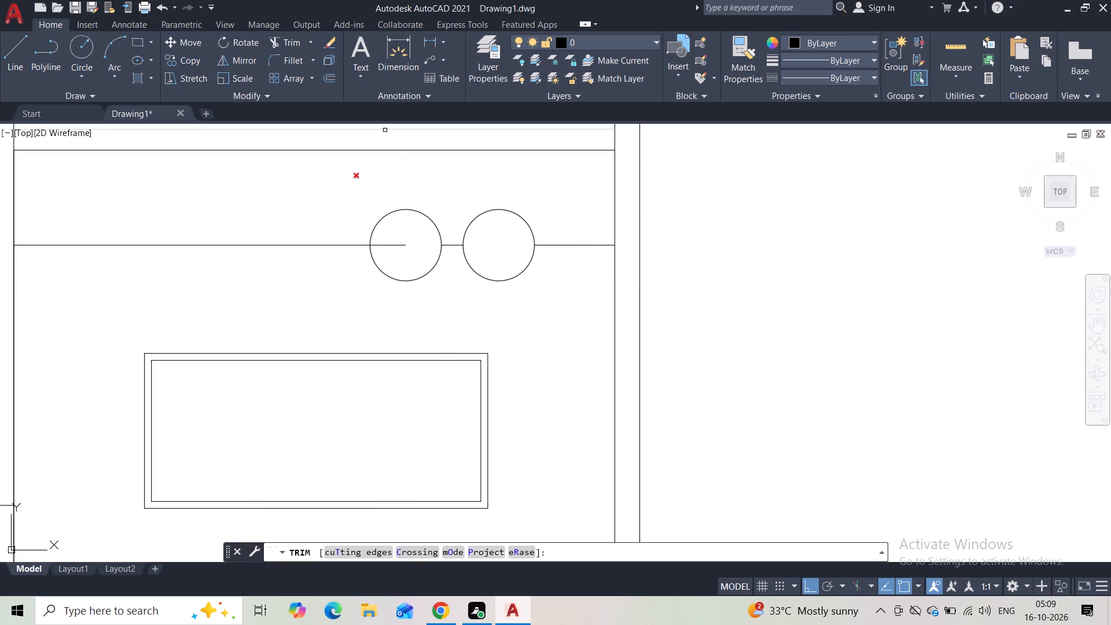
left_click_drag(388, 234, 393, 256)
key("Escape")
Erase the upper line of the tower's double band above the circles.
scroll(393, 256, "down", 3)
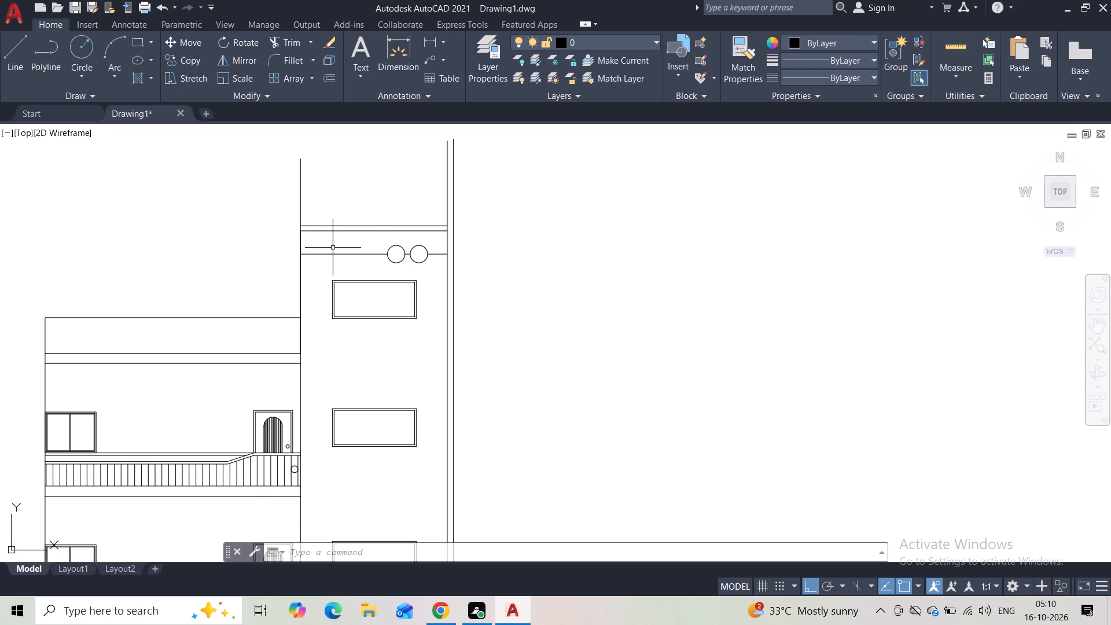
scroll(333, 248, "up", 1)
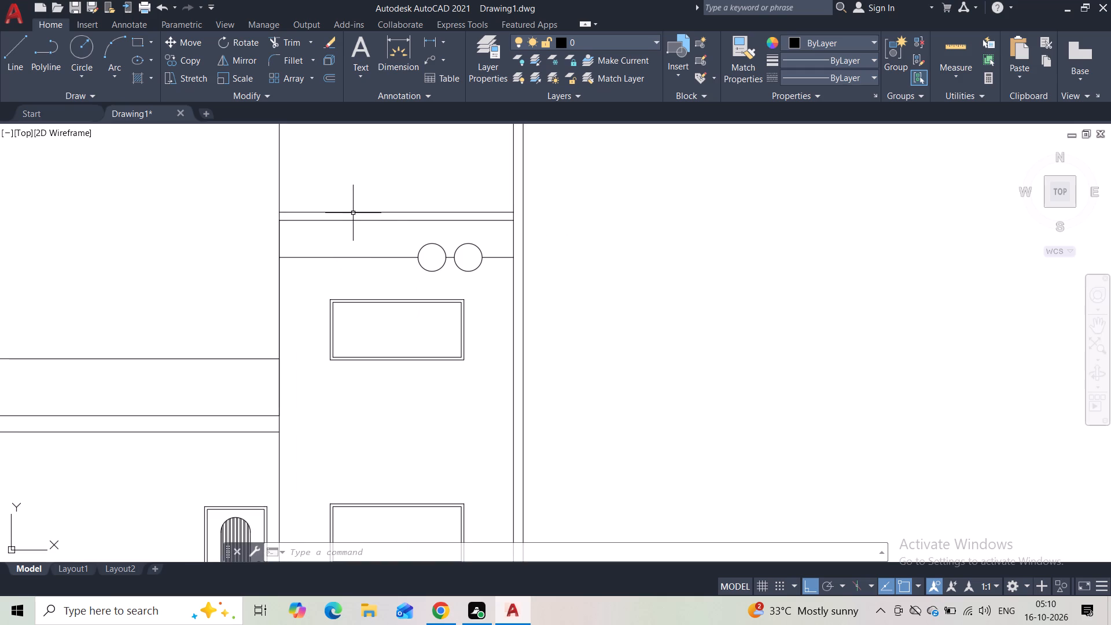
left_click(353, 213)
key("Delete")
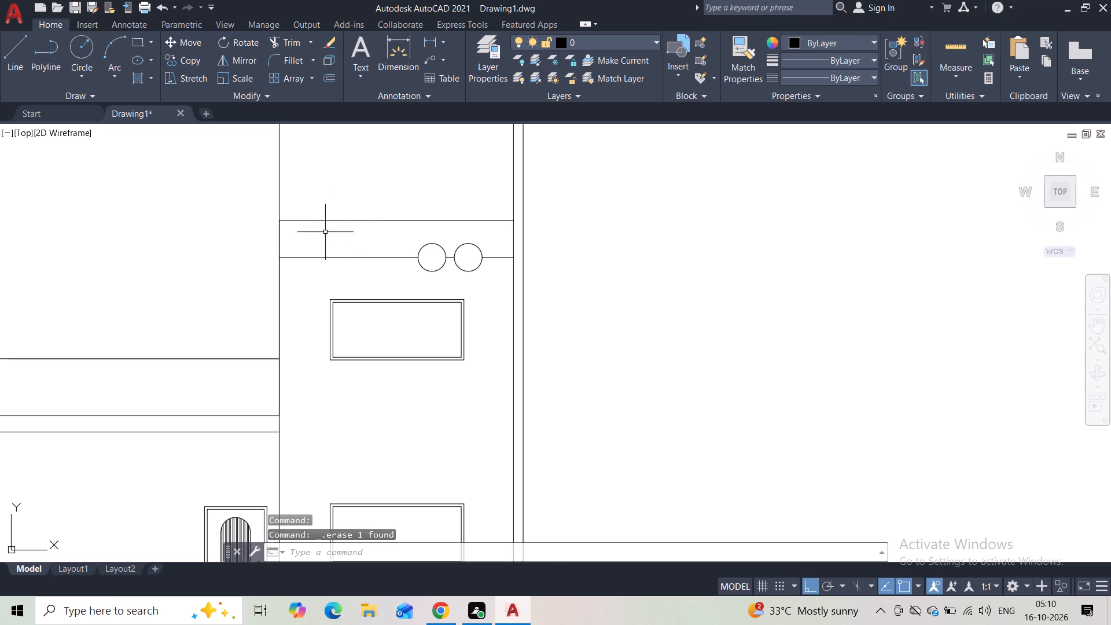
Offset the remaining band line above the circles upward by 9".
left_click(331, 214)
left_click(331, 230)
left_click(334, 82)
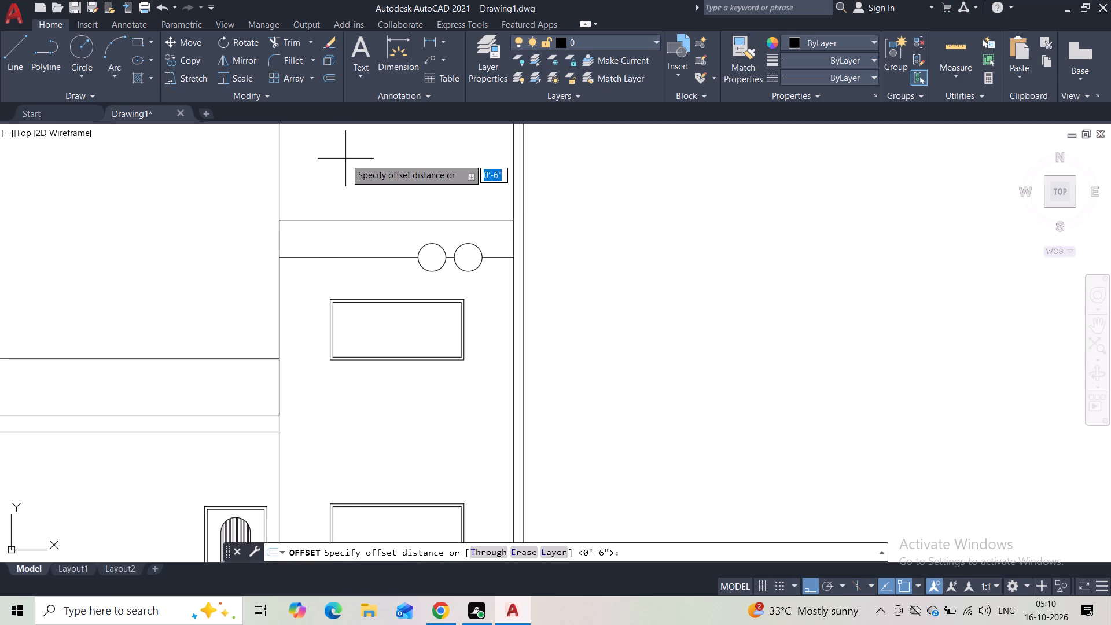
type("9\"")
key("Return")
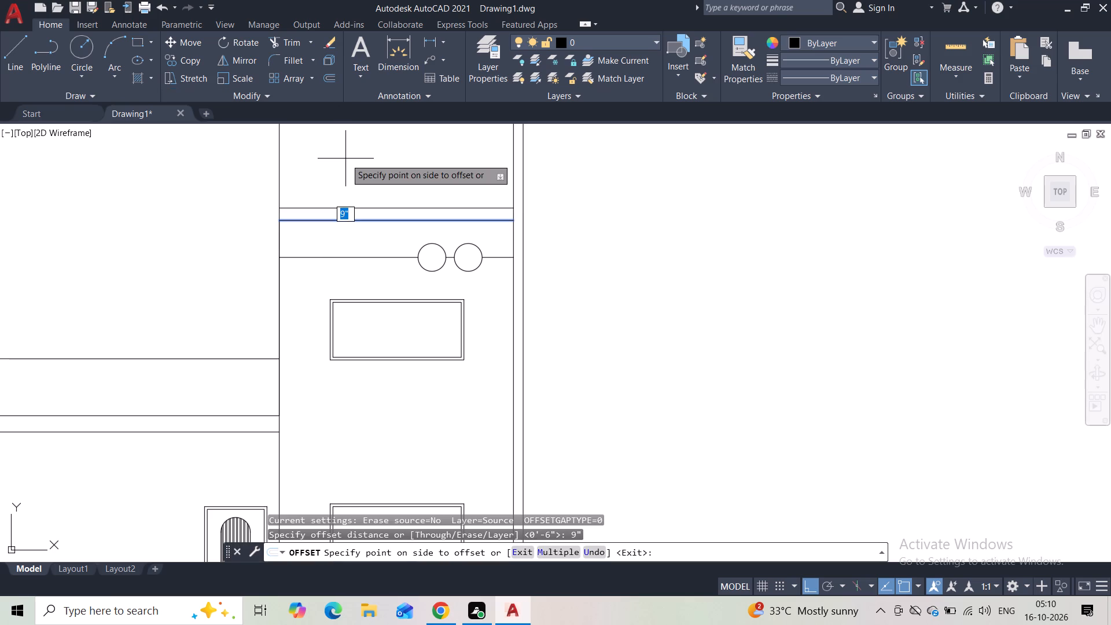
left_click(345, 159)
Draw a closed band end projecting about 1'-7" beyond the tower wall on the building side, joining both band lines.
left_click(8, 57)
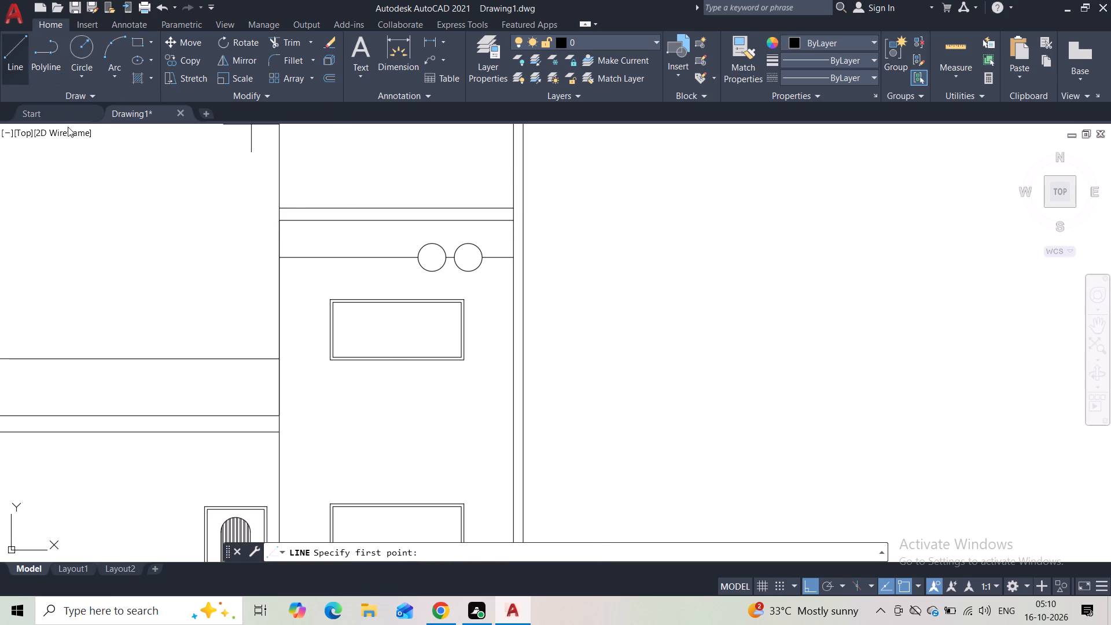
left_click(279, 209)
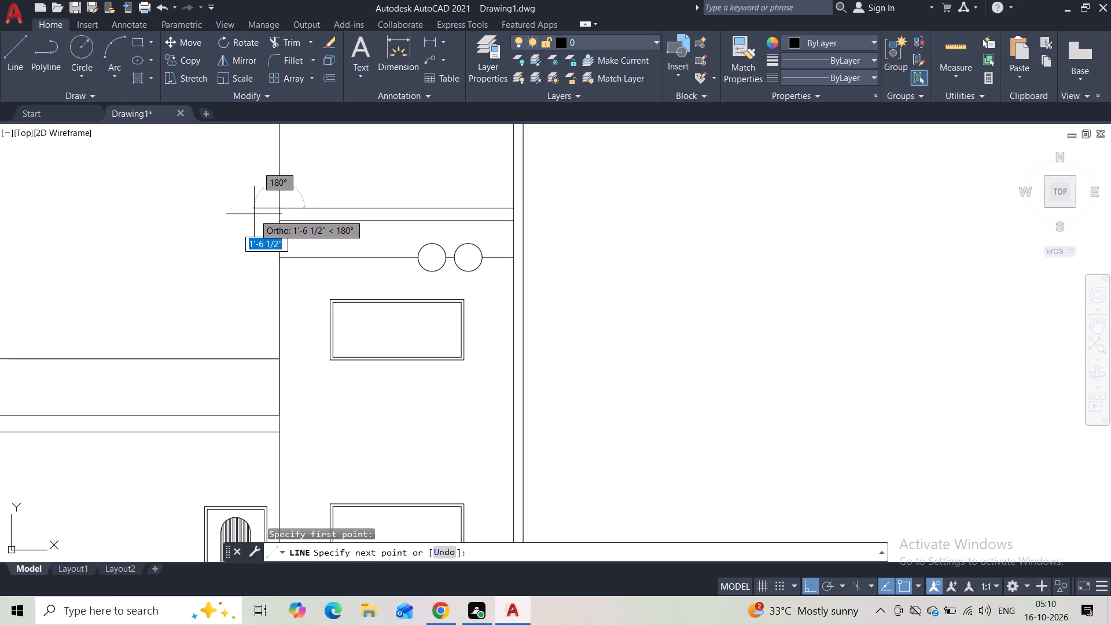
left_click(253, 214)
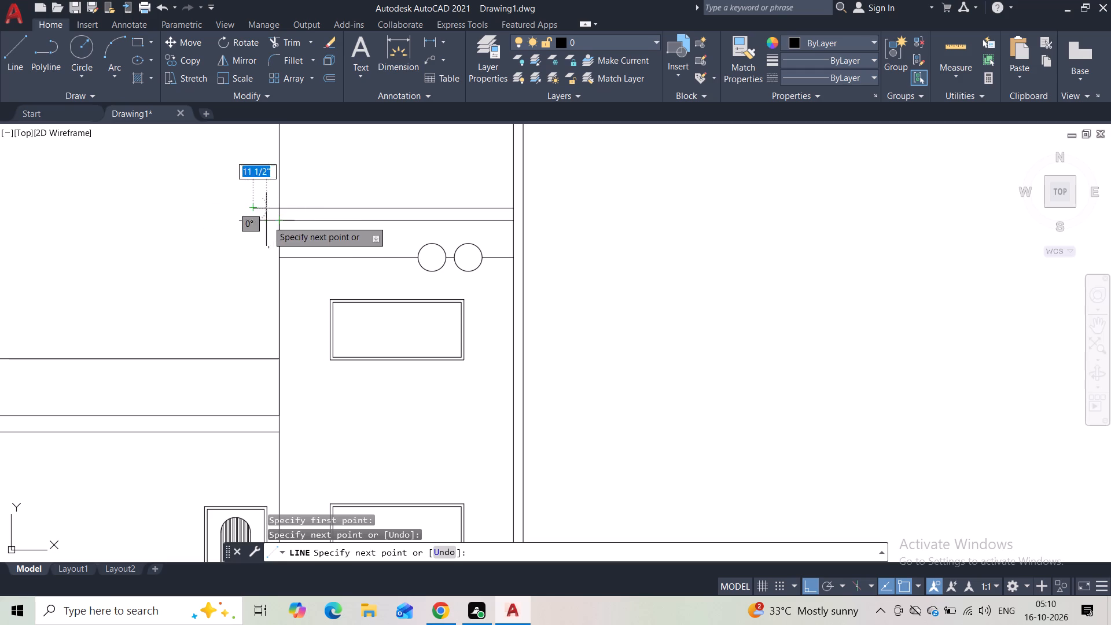
left_click(257, 219)
left_click(282, 222)
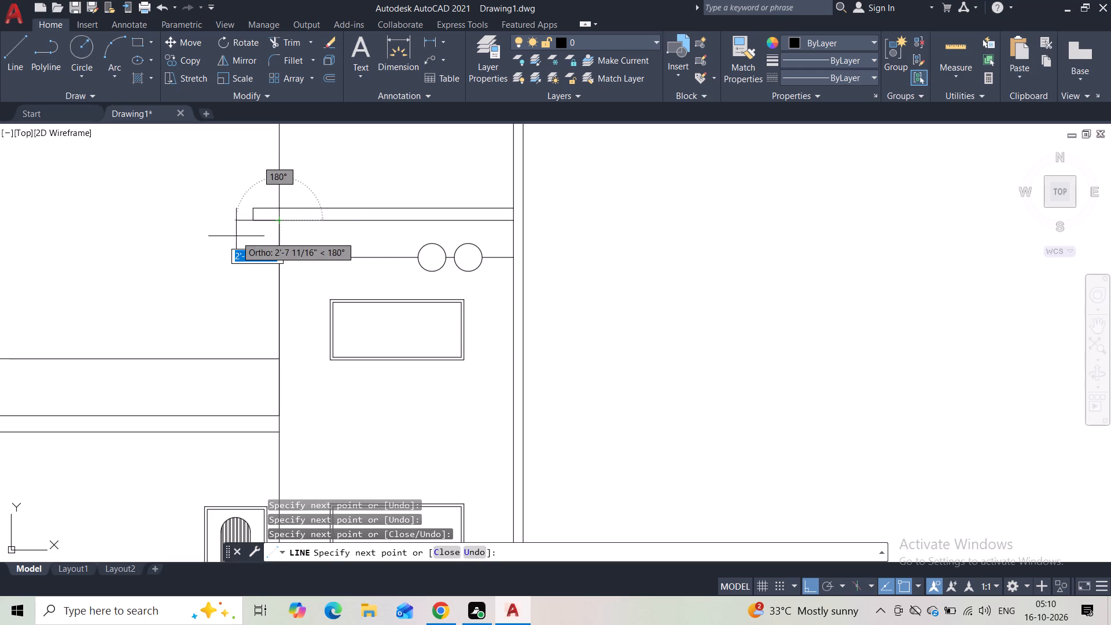
key("Escape")
Draw a horizontal line from the top end of the building-side tower wall to the outermost tower wall line.
scroll(193, 158, "down", 1)
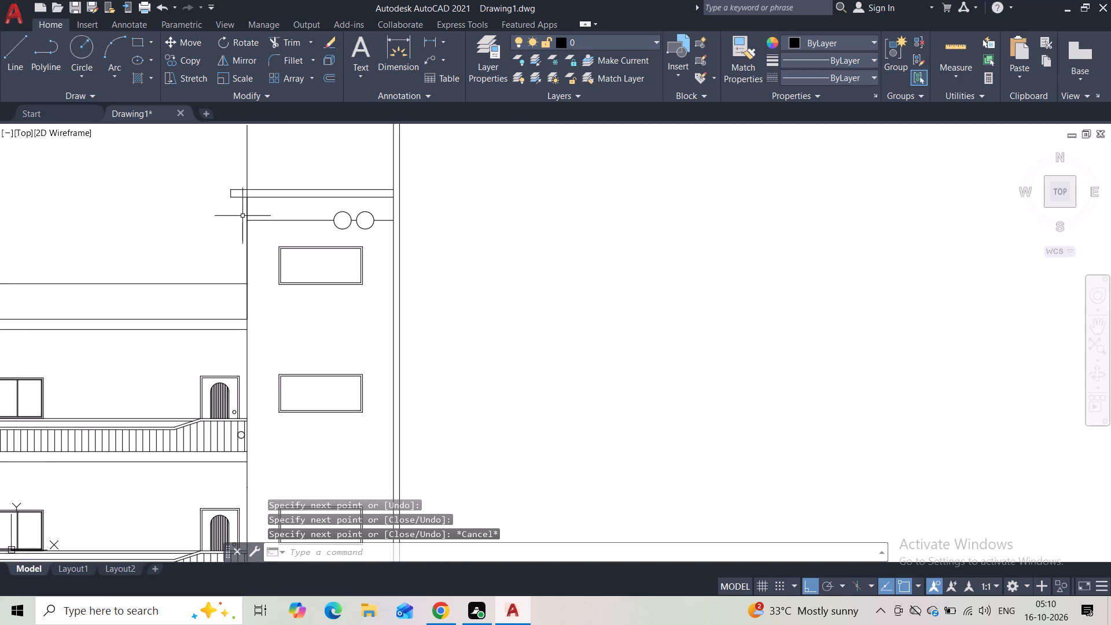
middle_click_drag(447, 219, 503, 342)
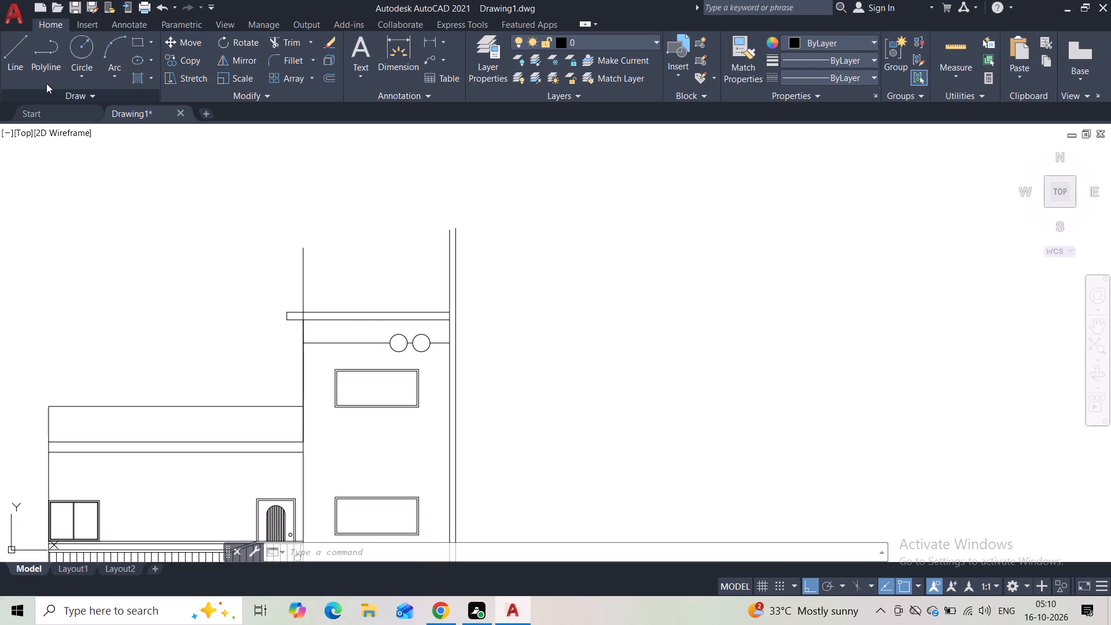
left_click(122, 89)
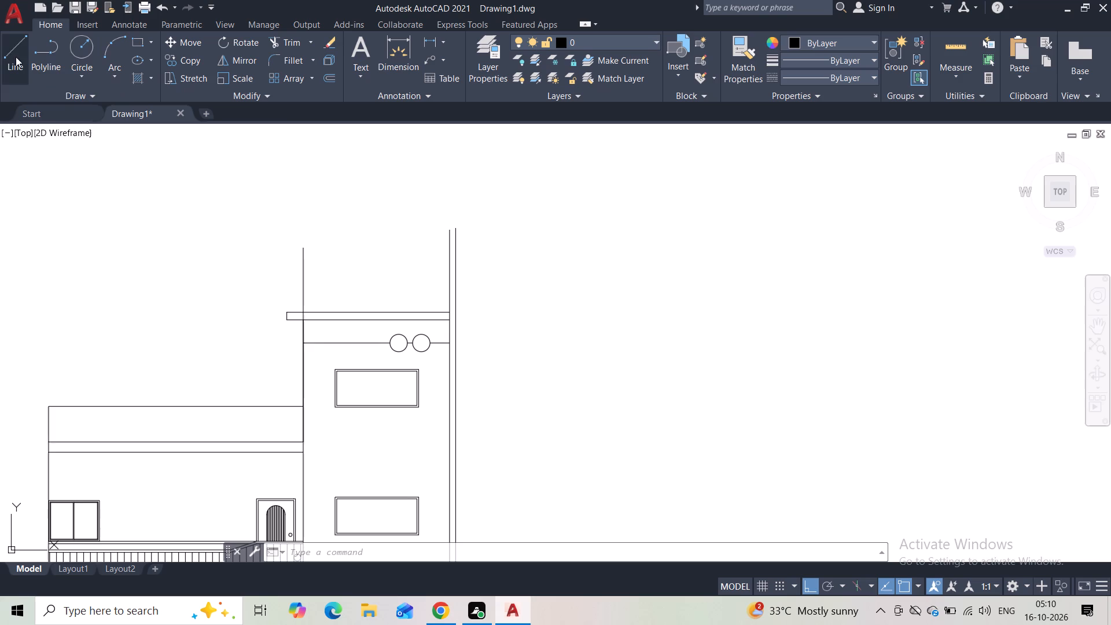
left_click(16, 57)
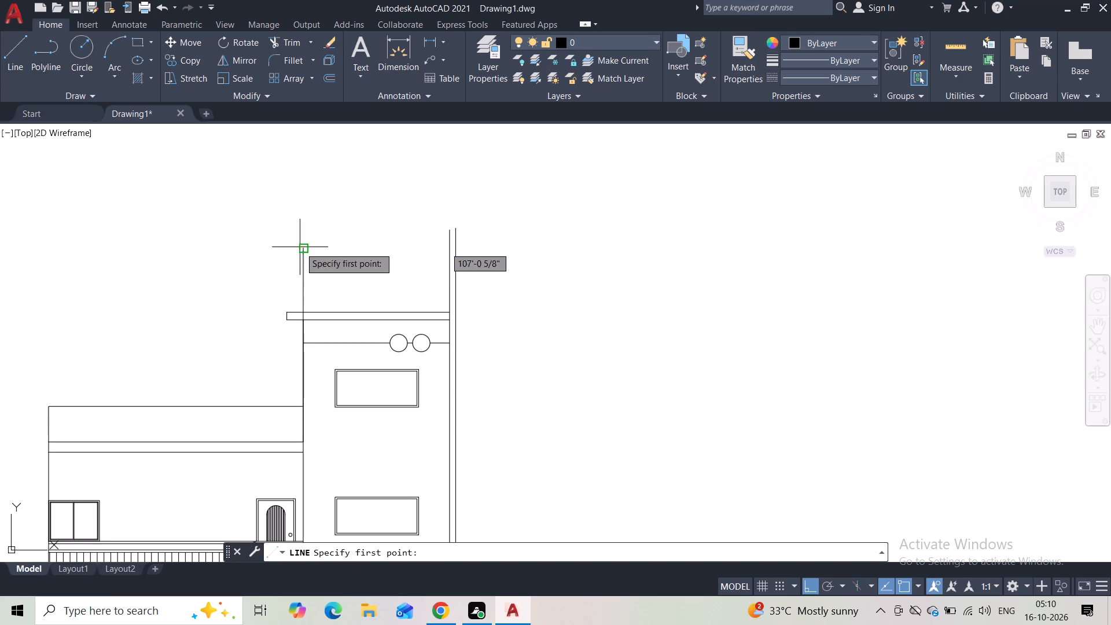
left_click(300, 248)
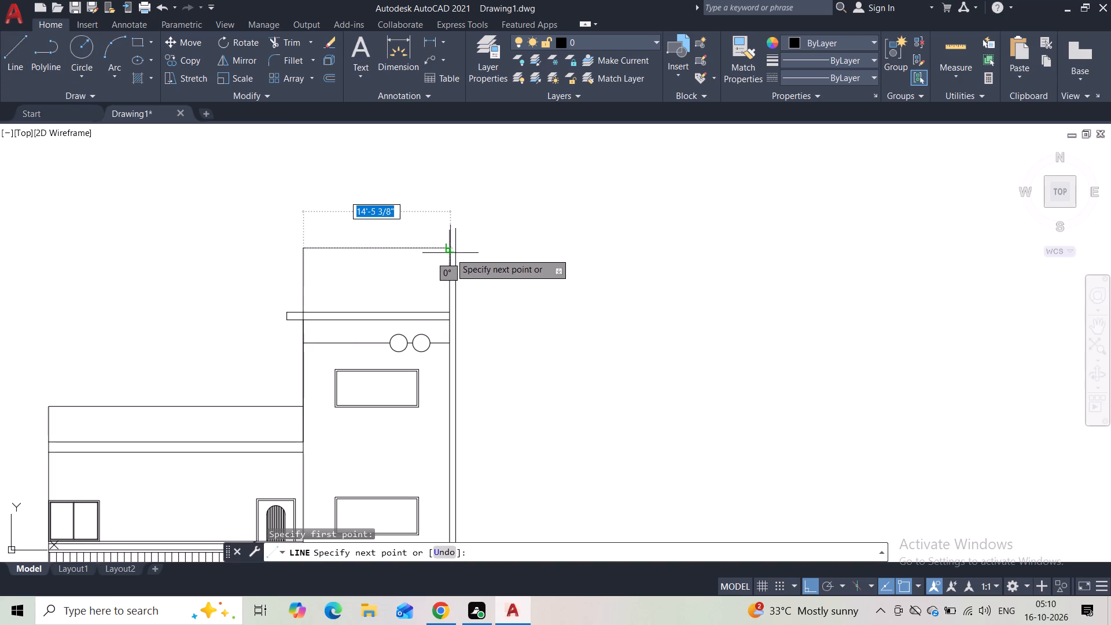
left_click(458, 251)
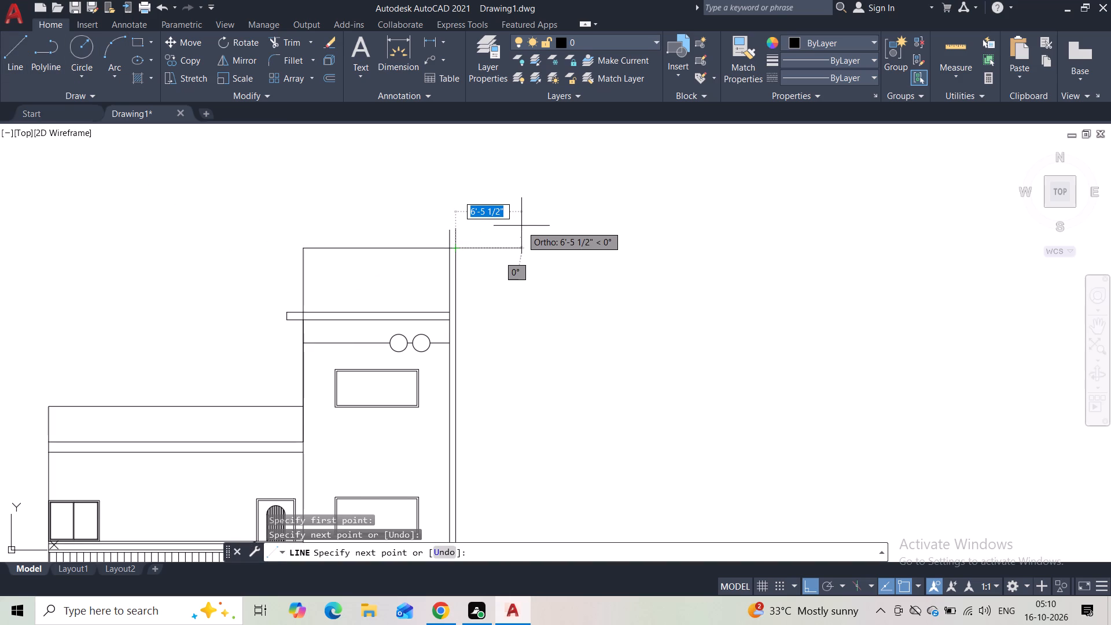
key("Escape")
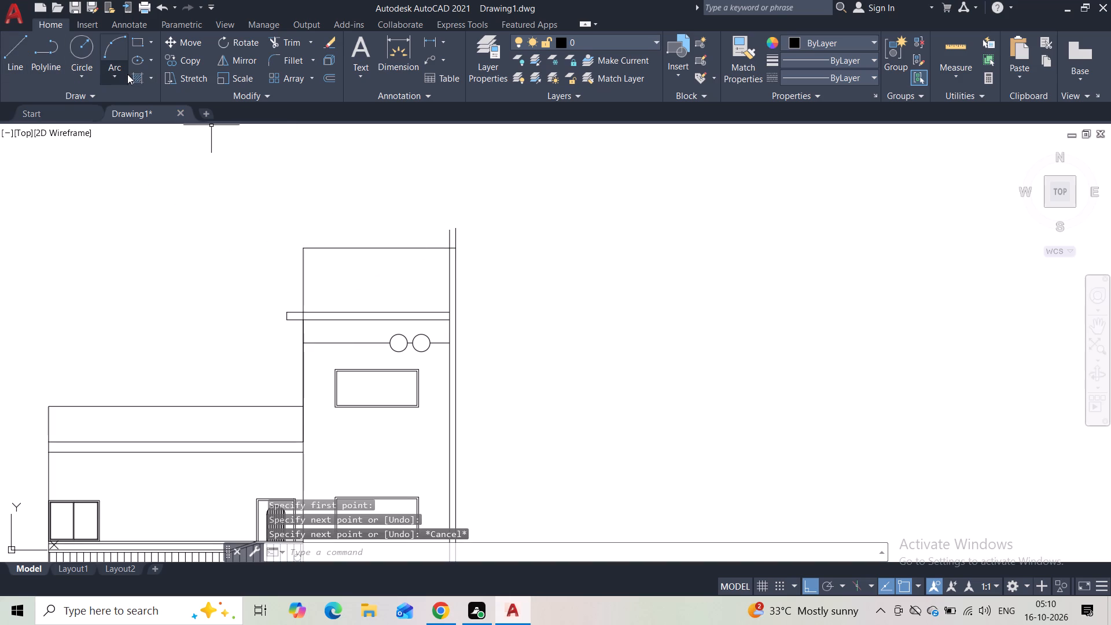
Draw a diagonal line across the tower's top corner on the building side, from the wall to the top line.
left_click(127, 74)
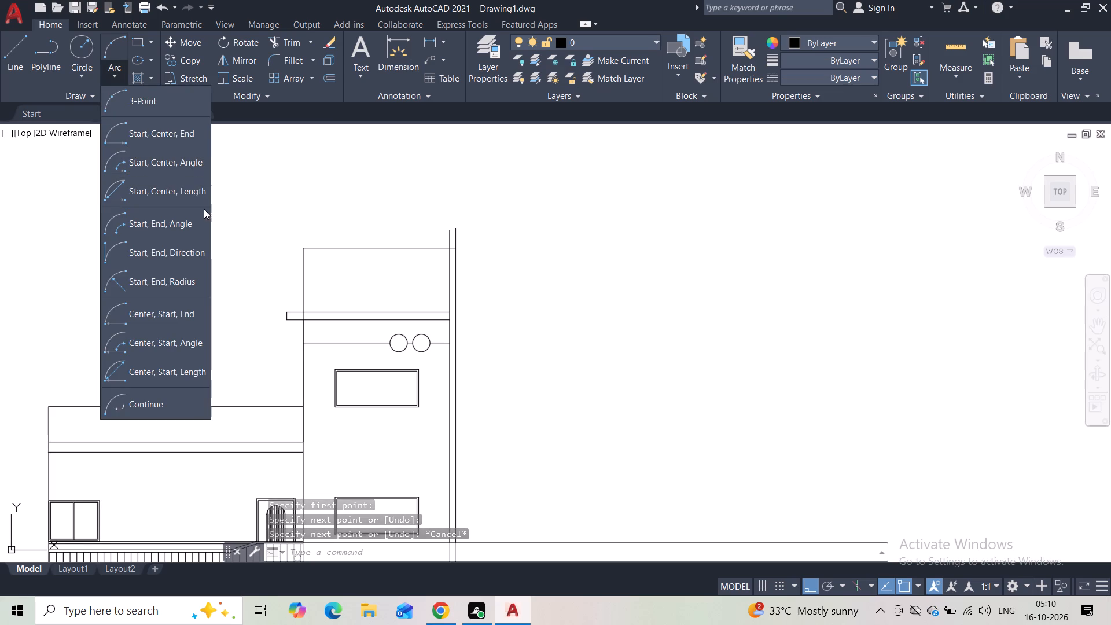
left_click(18, 62)
left_click(18, 64)
scroll(303, 262, "up", 2)
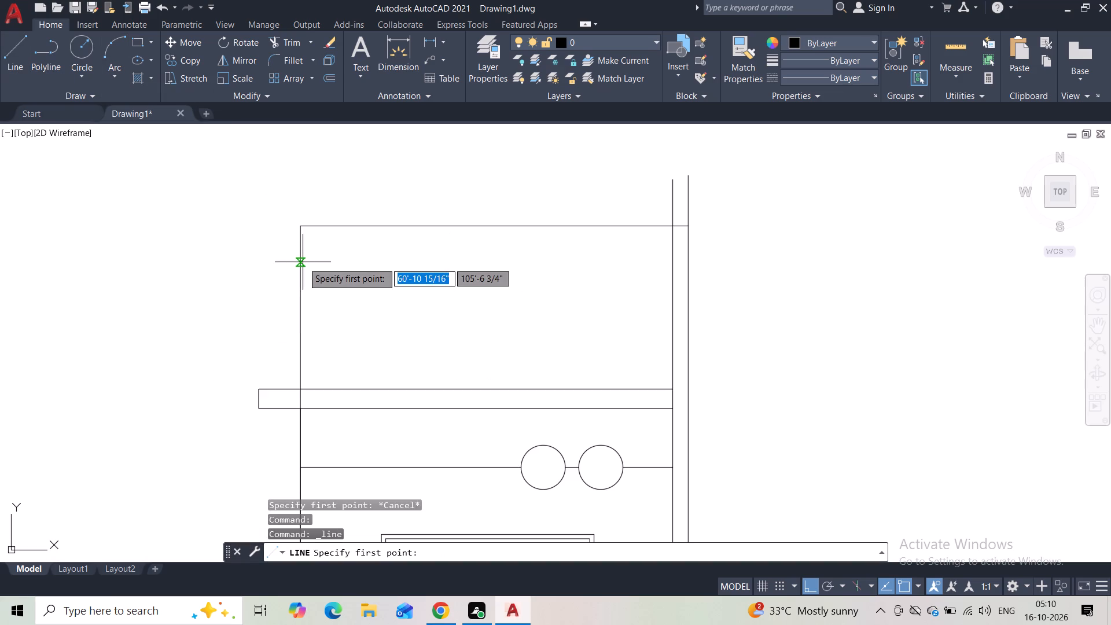
left_click(301, 266)
left_click(339, 224)
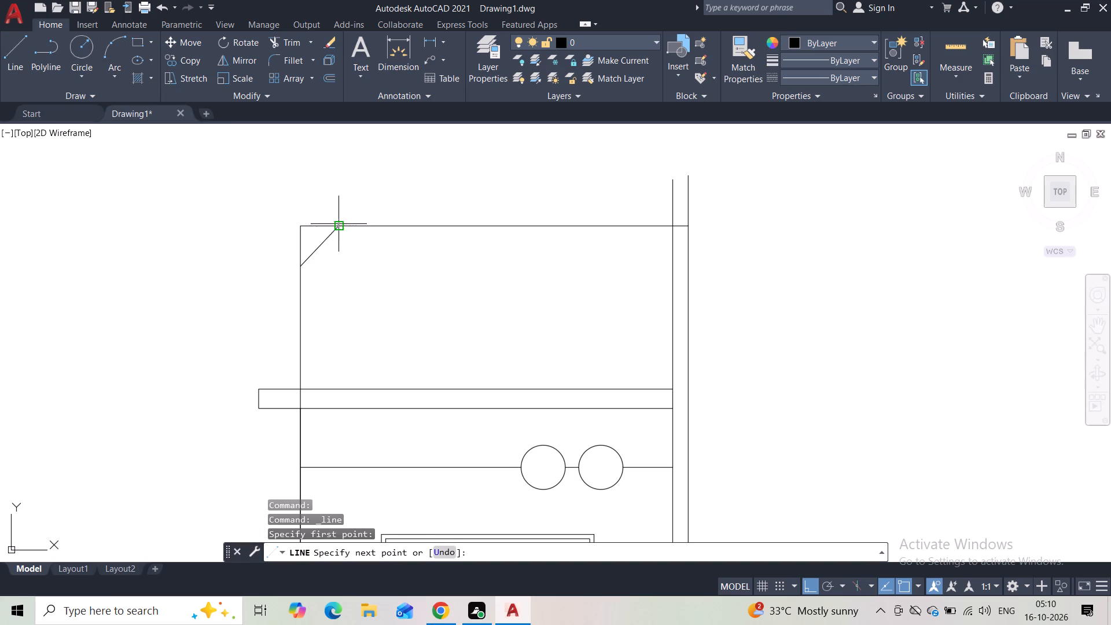
key("Escape")
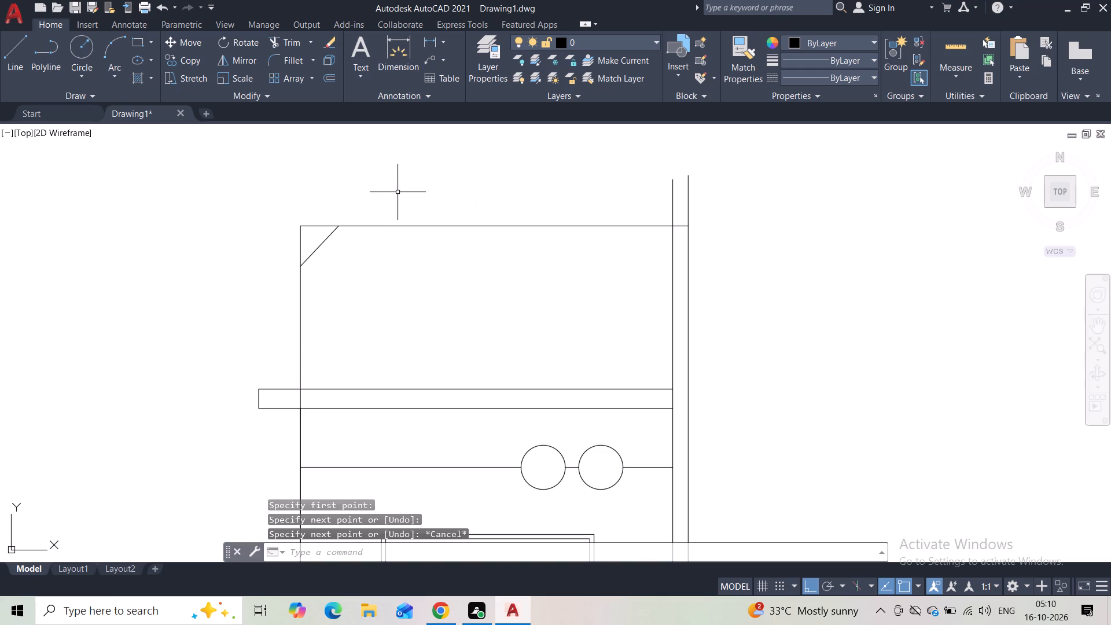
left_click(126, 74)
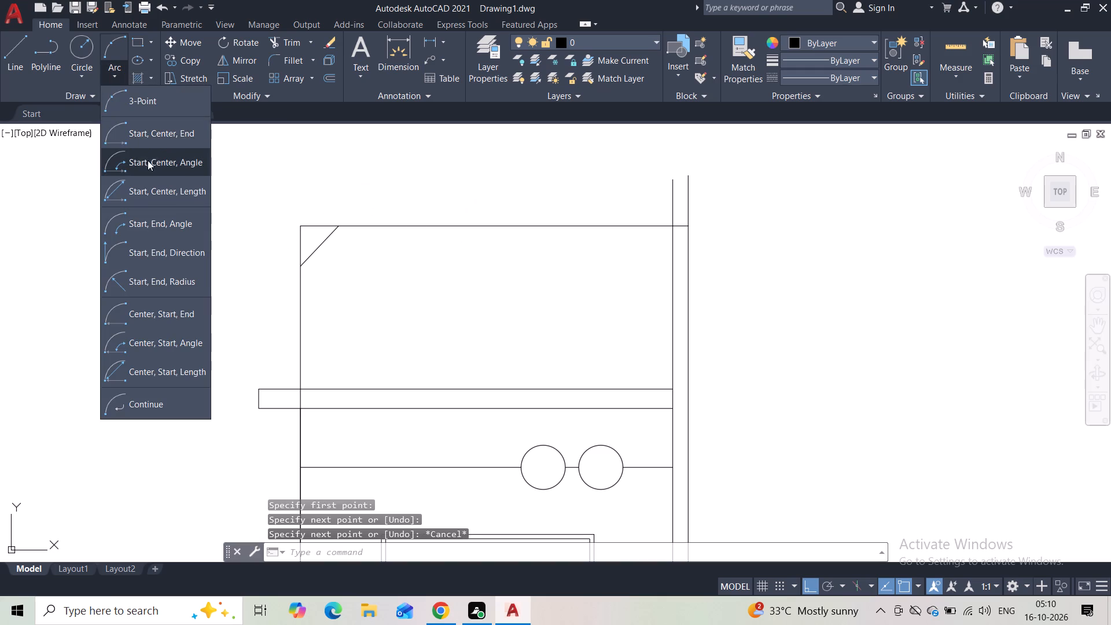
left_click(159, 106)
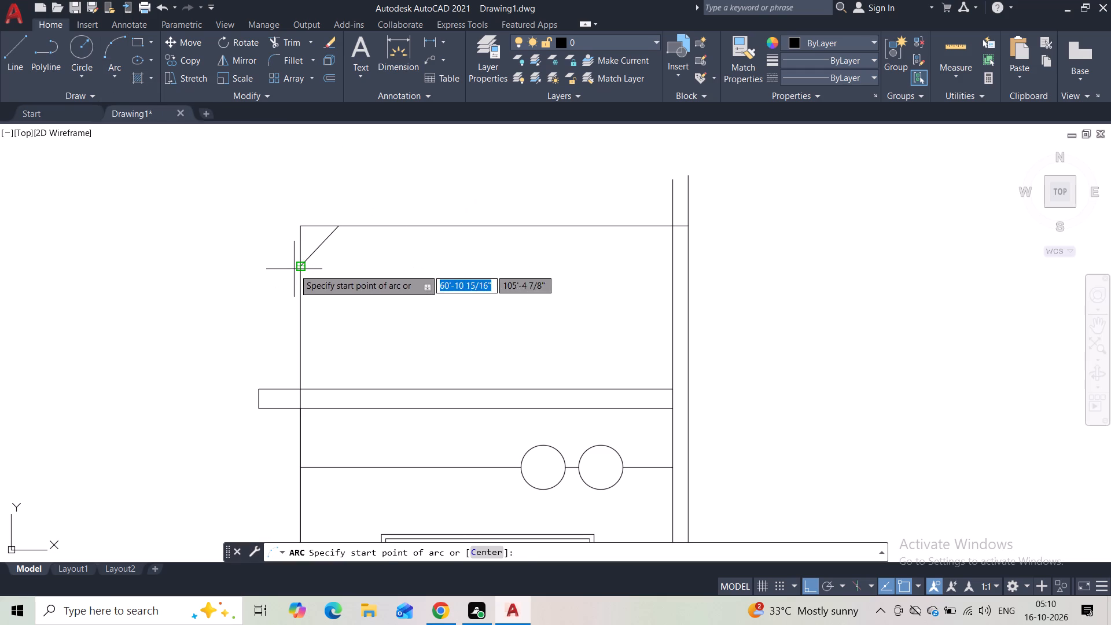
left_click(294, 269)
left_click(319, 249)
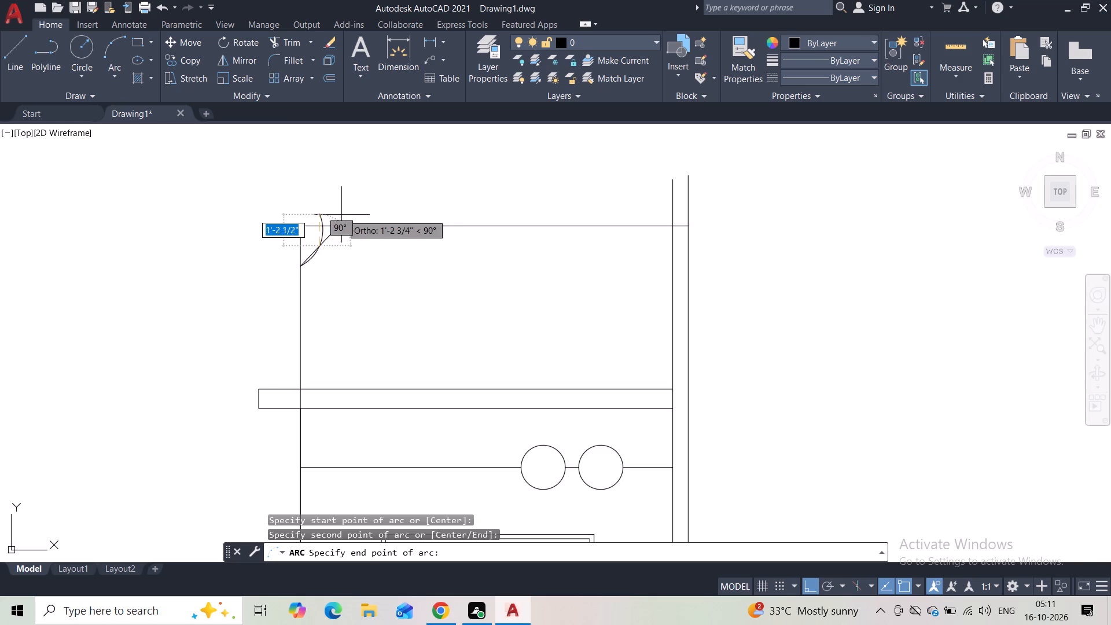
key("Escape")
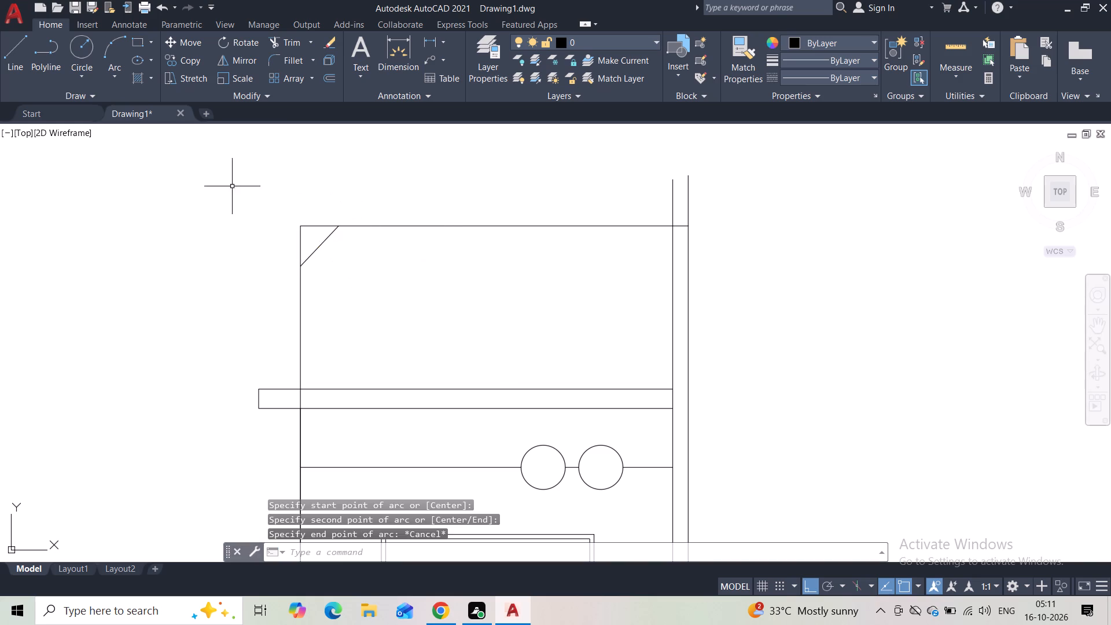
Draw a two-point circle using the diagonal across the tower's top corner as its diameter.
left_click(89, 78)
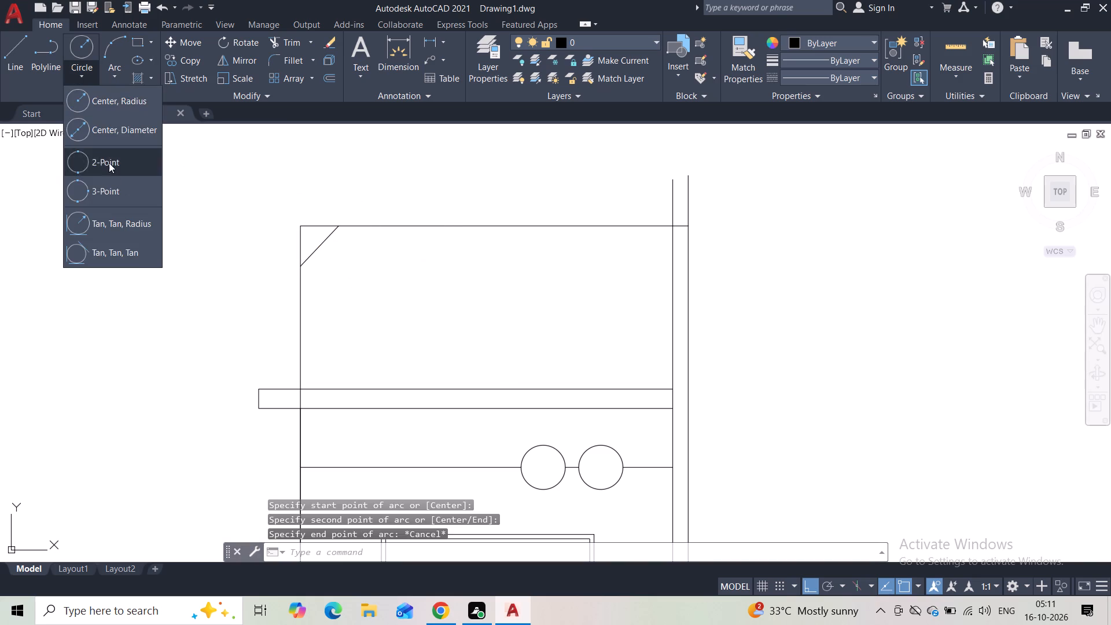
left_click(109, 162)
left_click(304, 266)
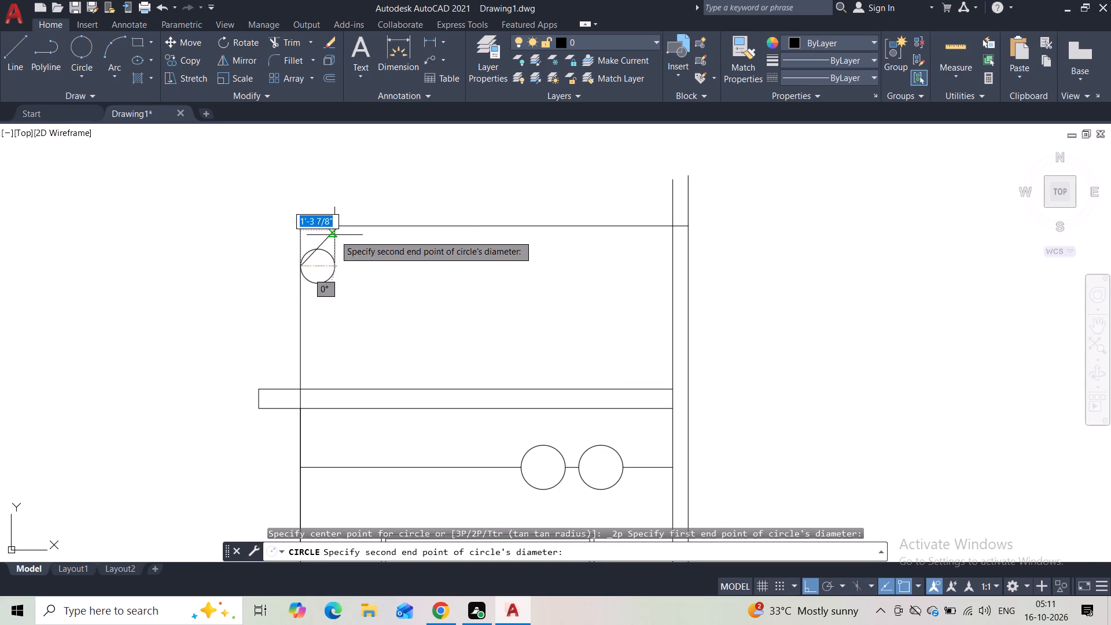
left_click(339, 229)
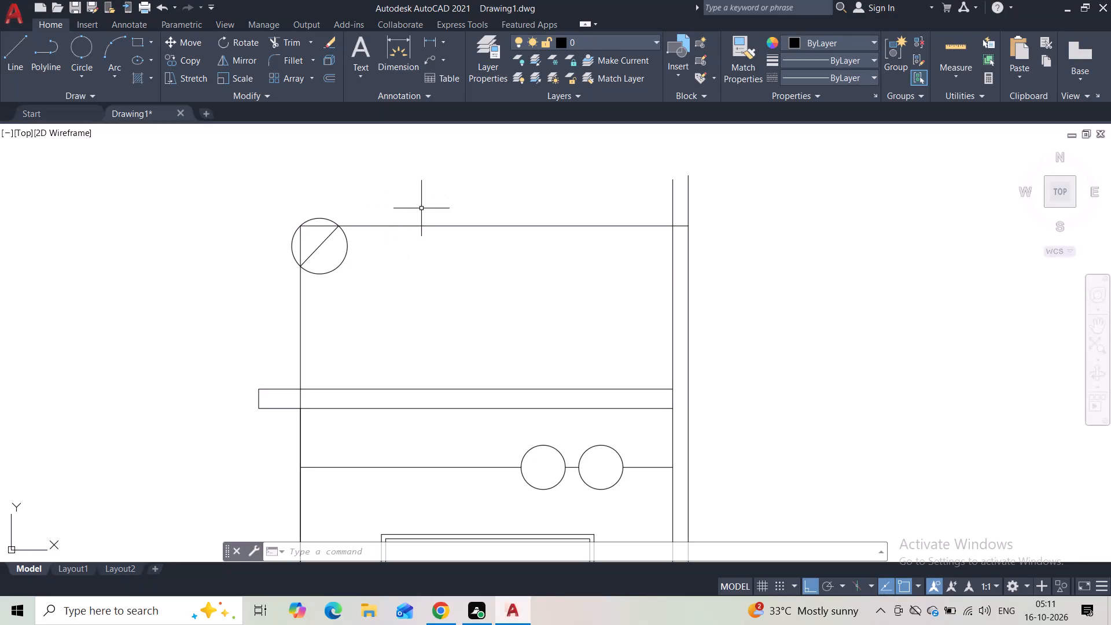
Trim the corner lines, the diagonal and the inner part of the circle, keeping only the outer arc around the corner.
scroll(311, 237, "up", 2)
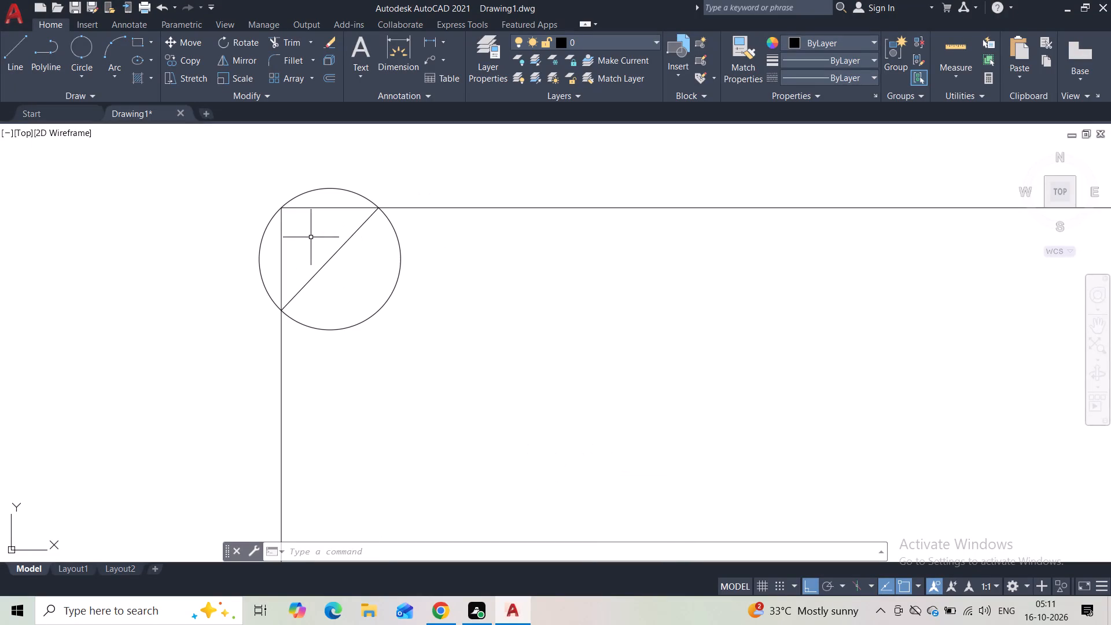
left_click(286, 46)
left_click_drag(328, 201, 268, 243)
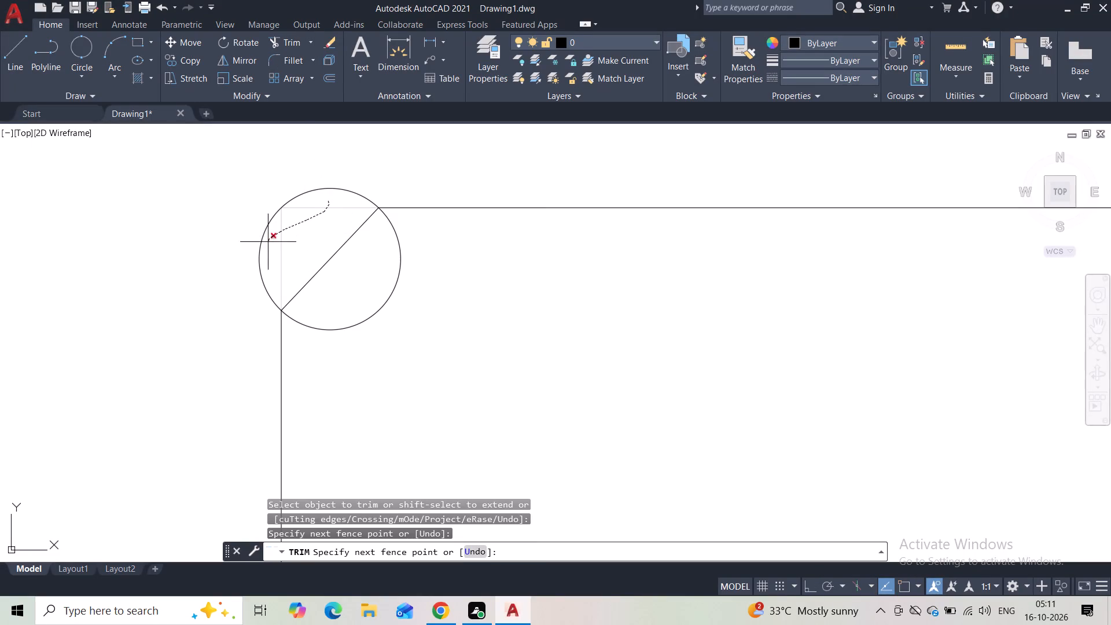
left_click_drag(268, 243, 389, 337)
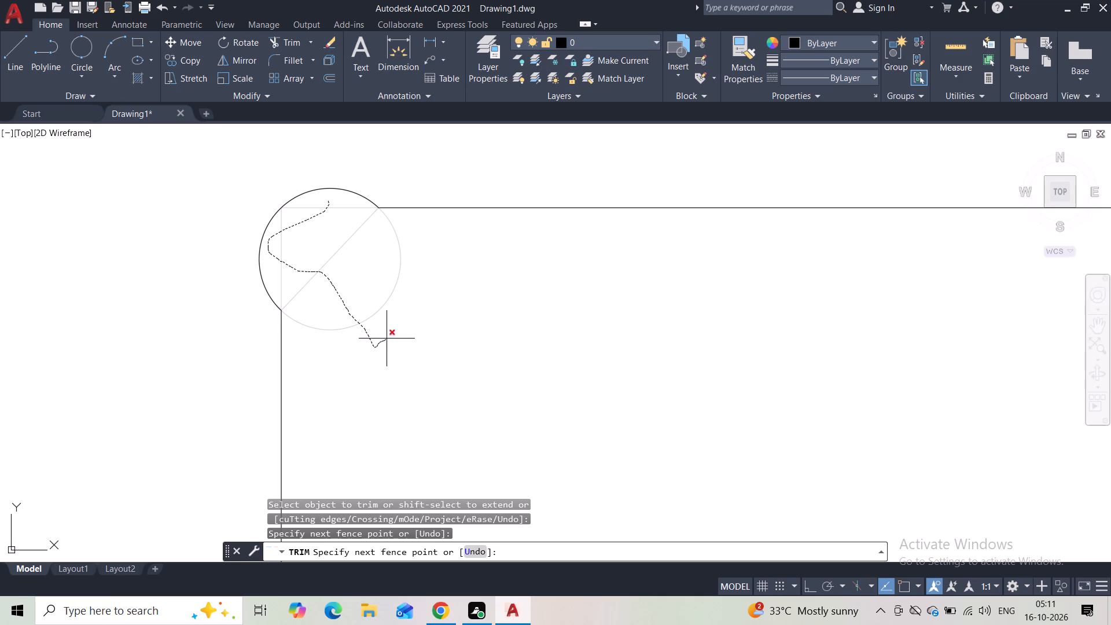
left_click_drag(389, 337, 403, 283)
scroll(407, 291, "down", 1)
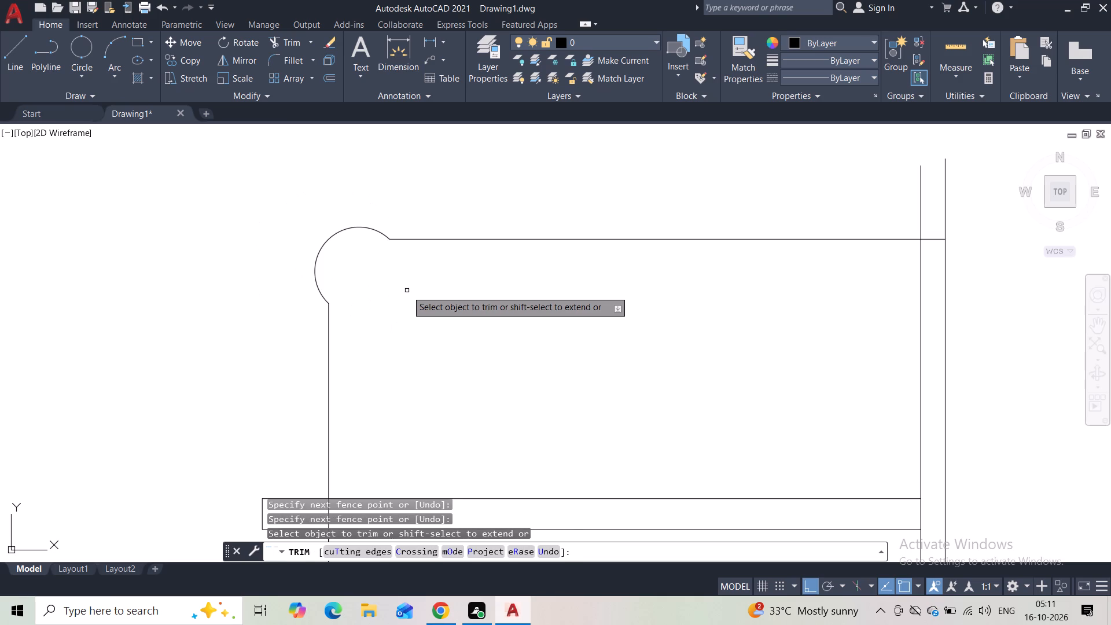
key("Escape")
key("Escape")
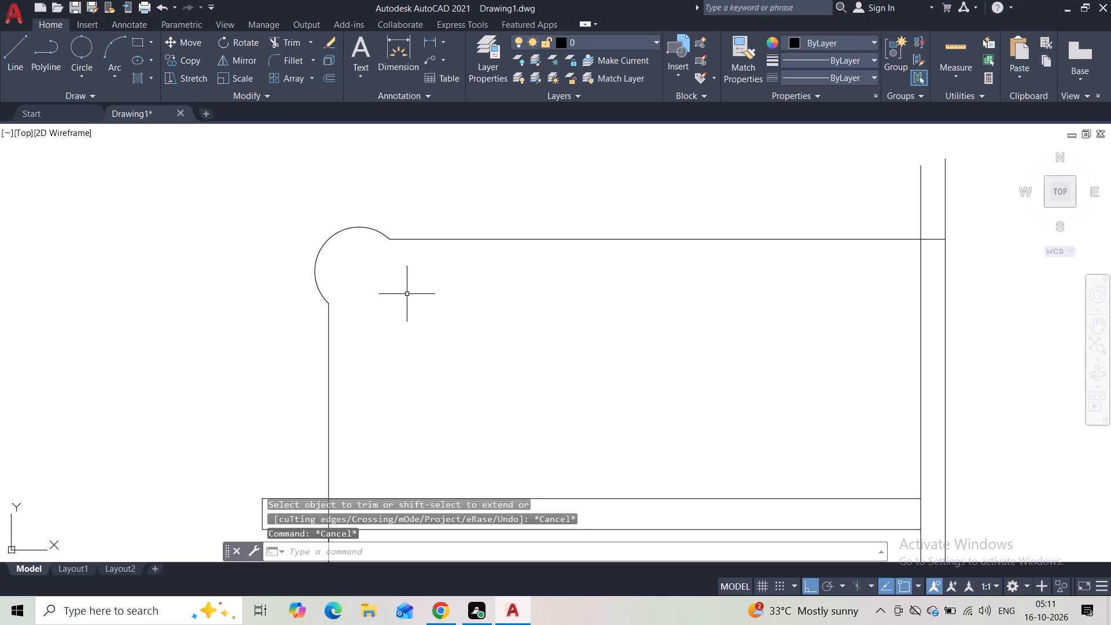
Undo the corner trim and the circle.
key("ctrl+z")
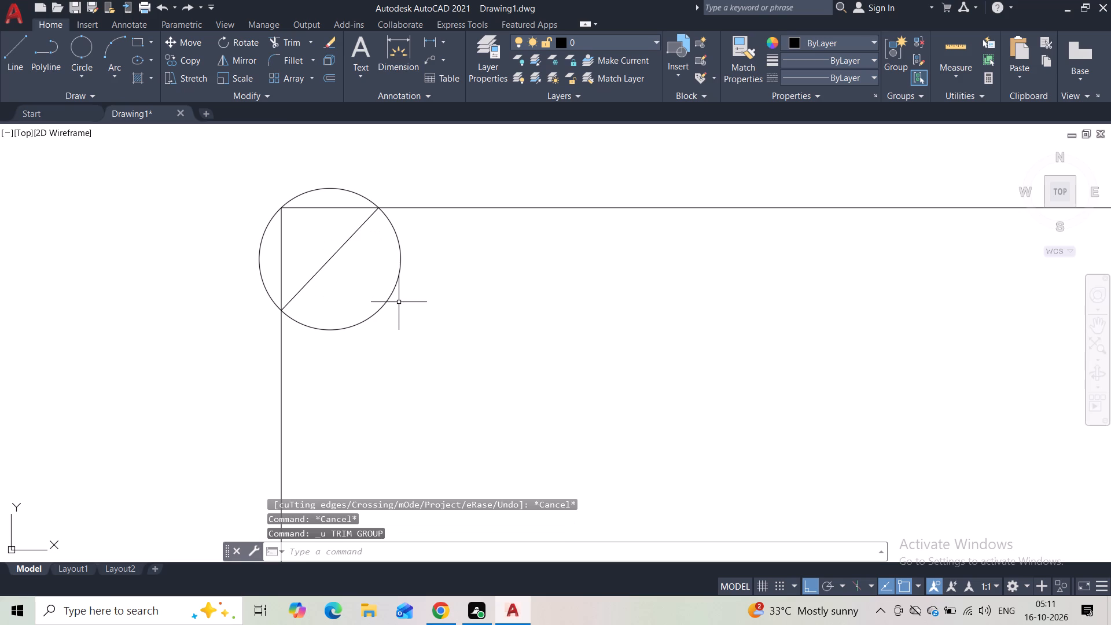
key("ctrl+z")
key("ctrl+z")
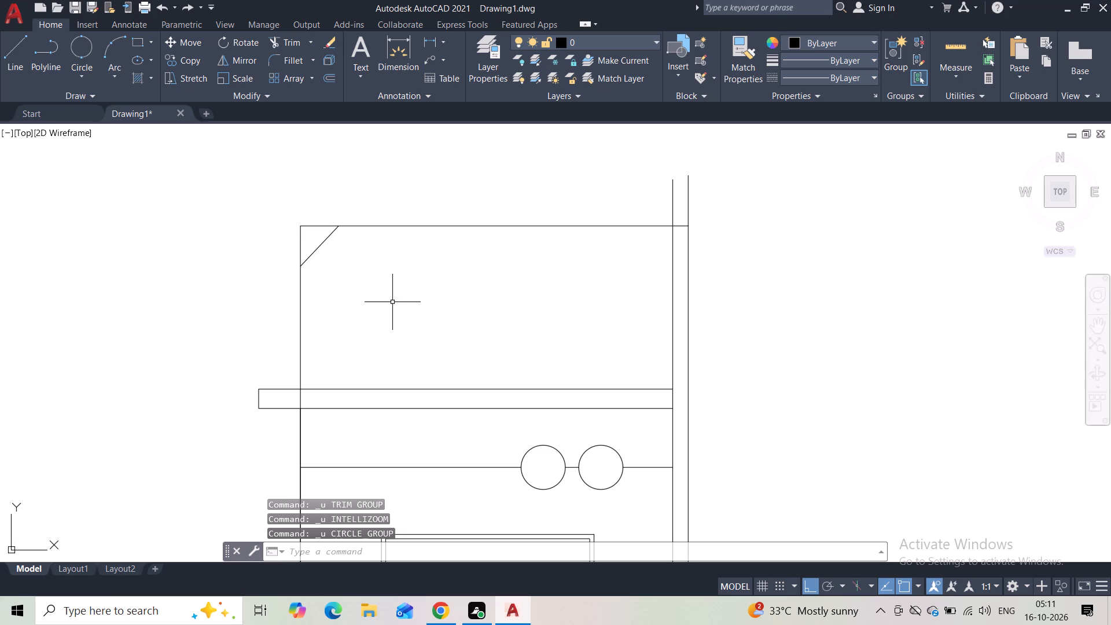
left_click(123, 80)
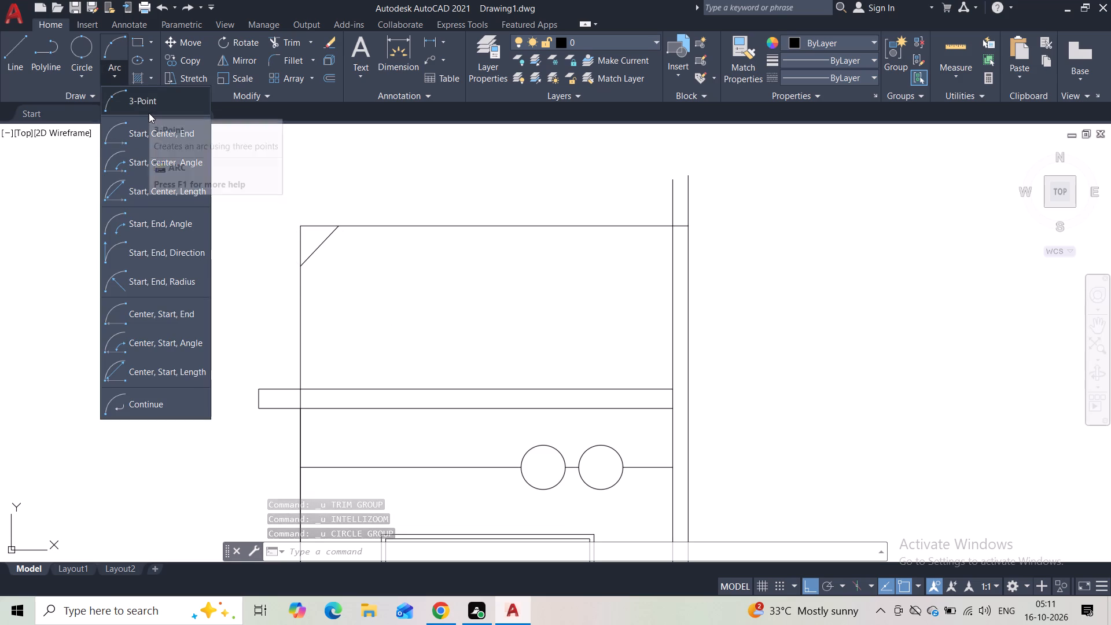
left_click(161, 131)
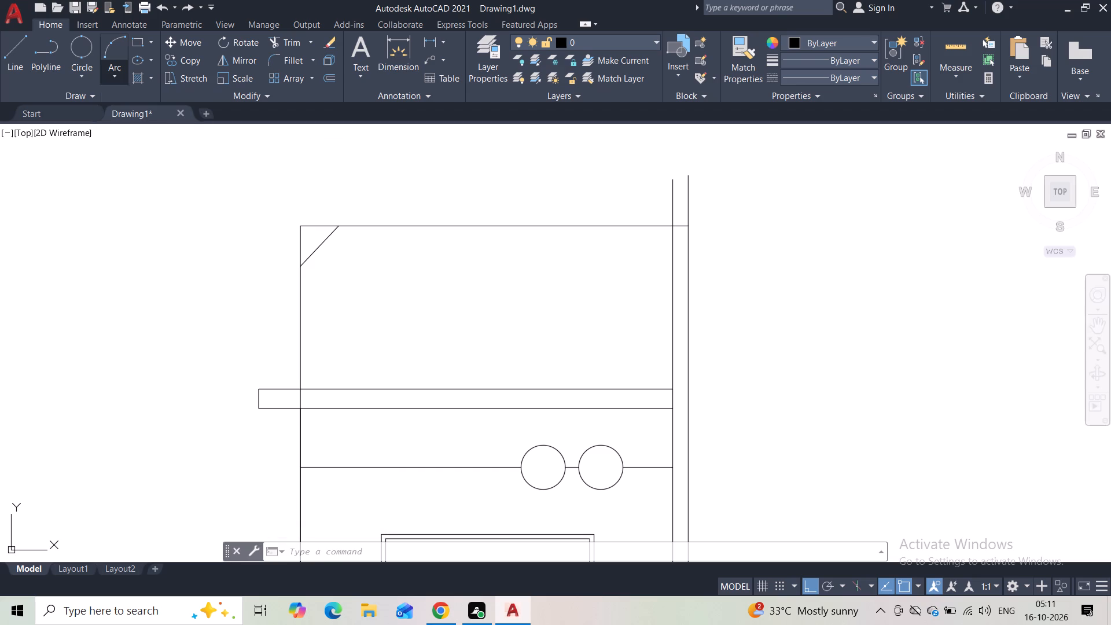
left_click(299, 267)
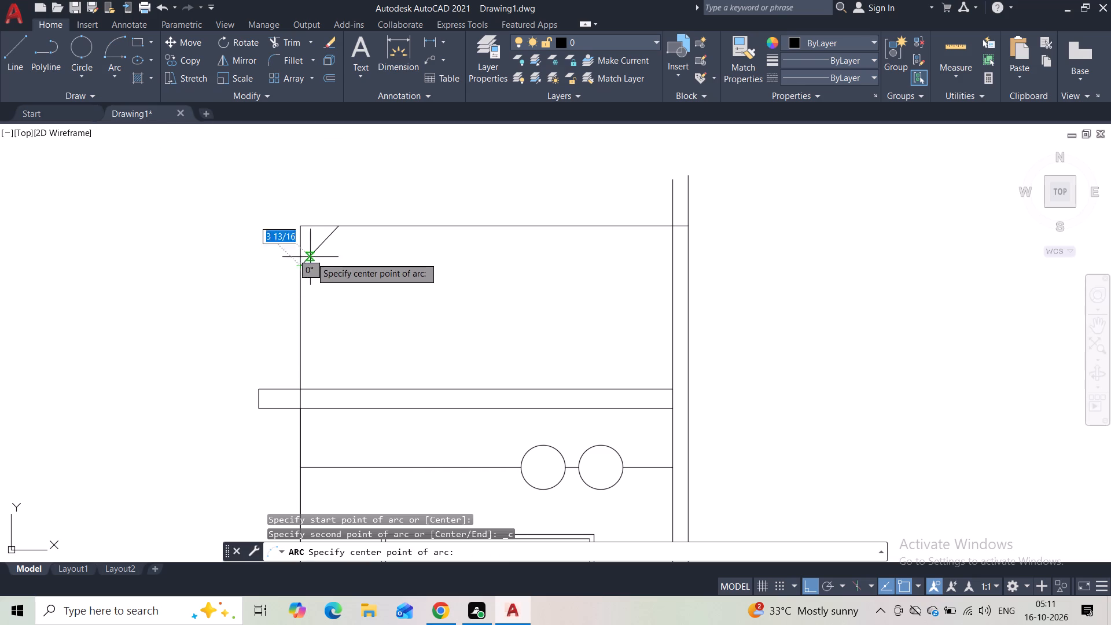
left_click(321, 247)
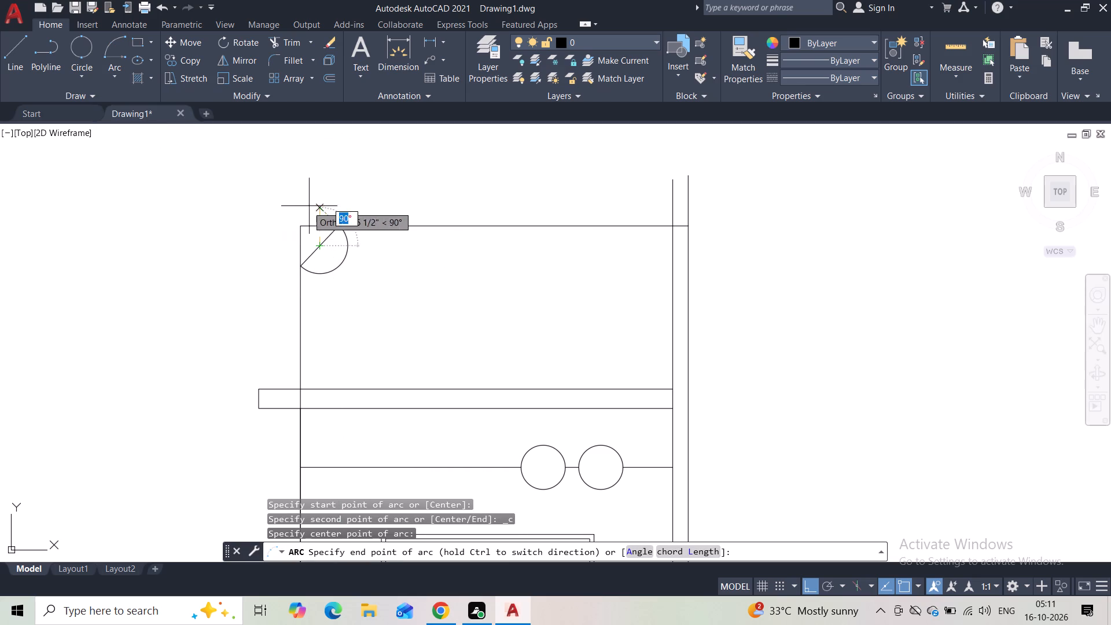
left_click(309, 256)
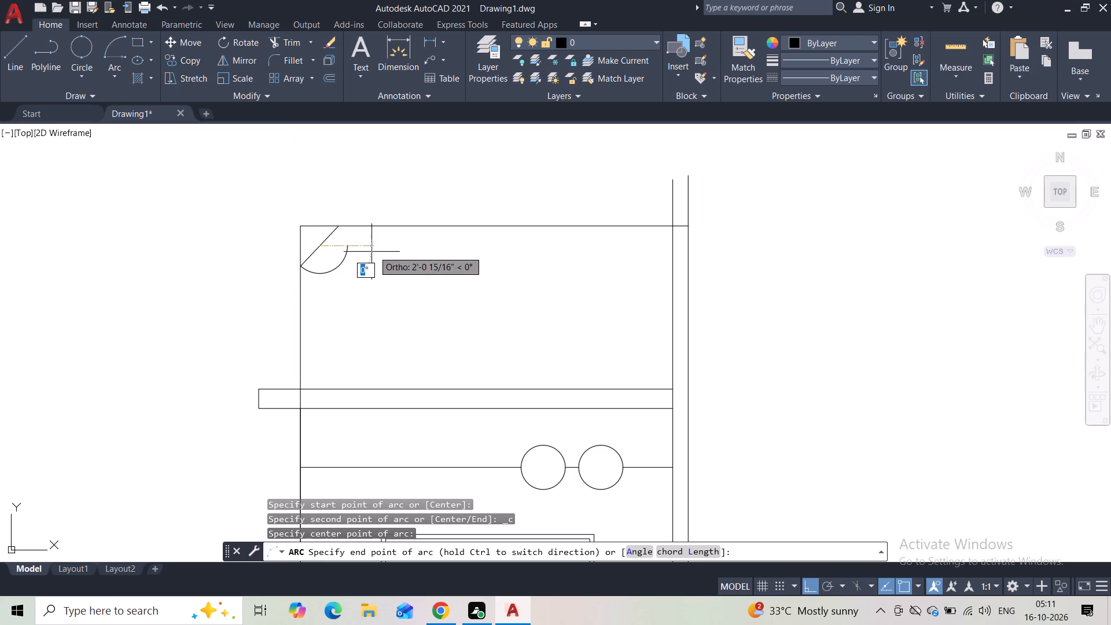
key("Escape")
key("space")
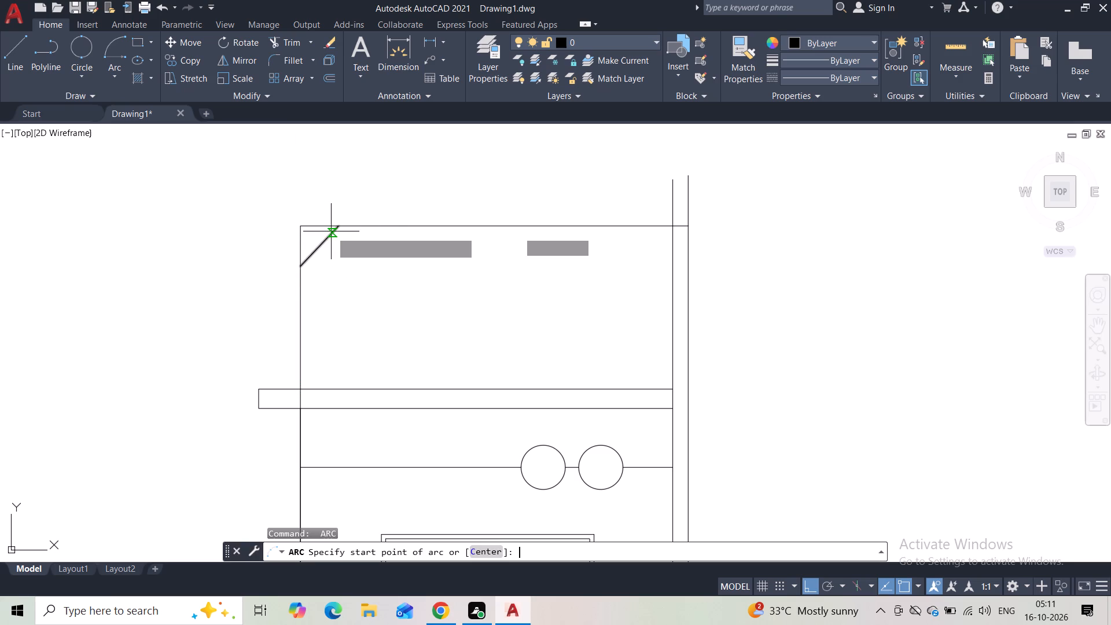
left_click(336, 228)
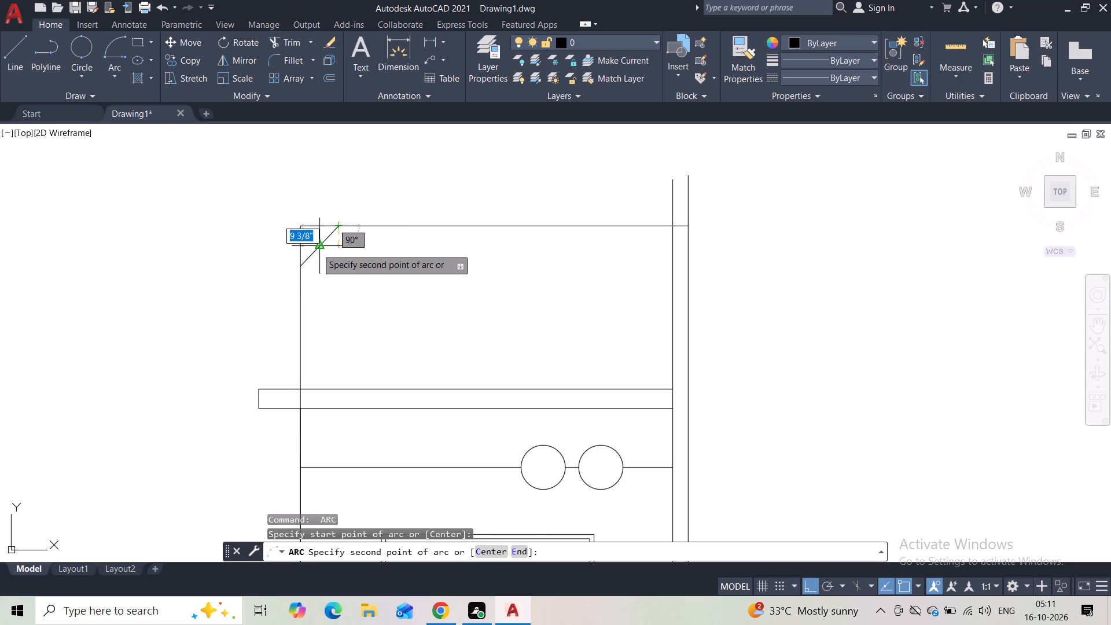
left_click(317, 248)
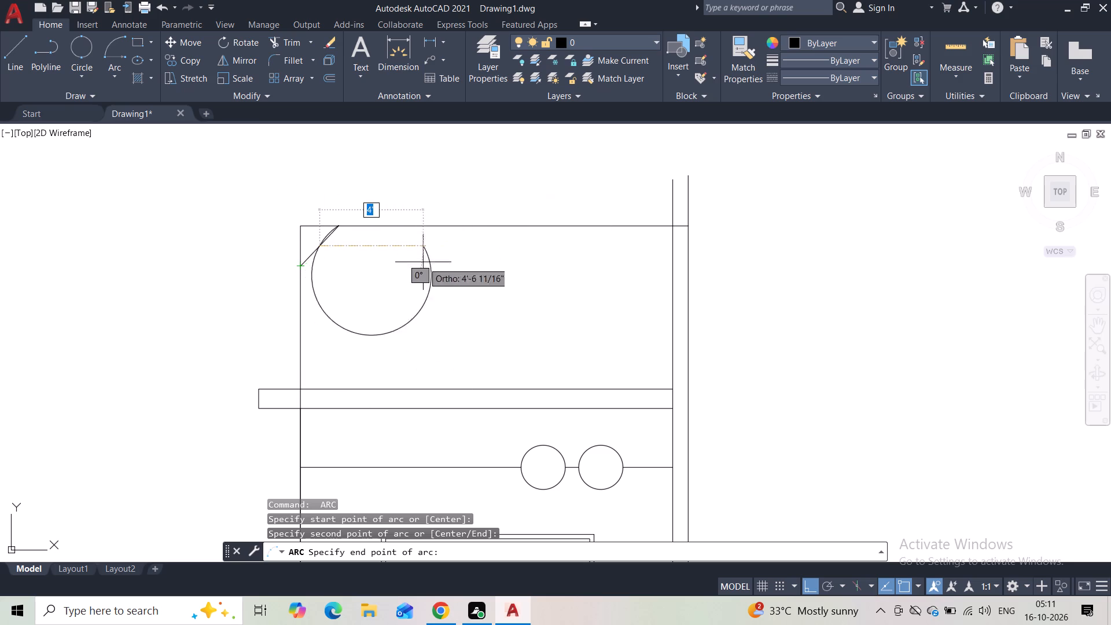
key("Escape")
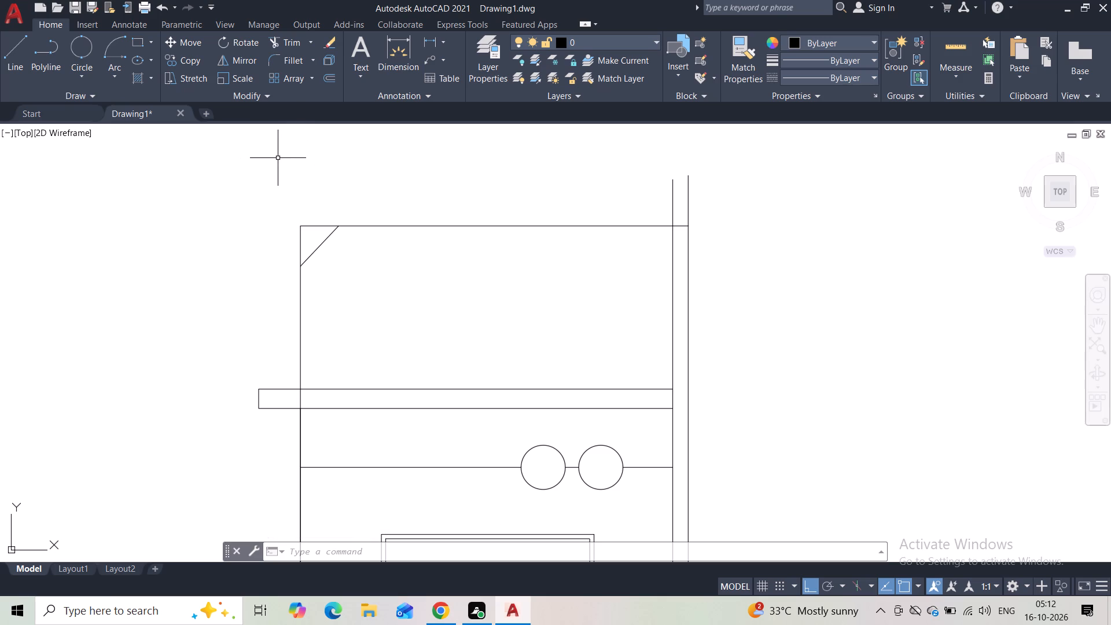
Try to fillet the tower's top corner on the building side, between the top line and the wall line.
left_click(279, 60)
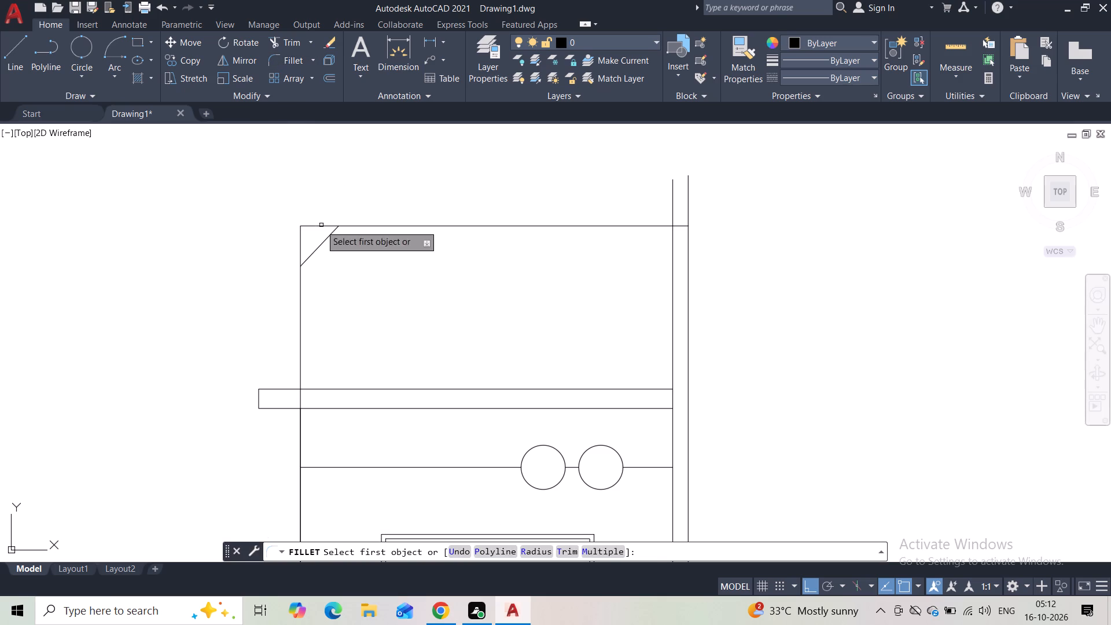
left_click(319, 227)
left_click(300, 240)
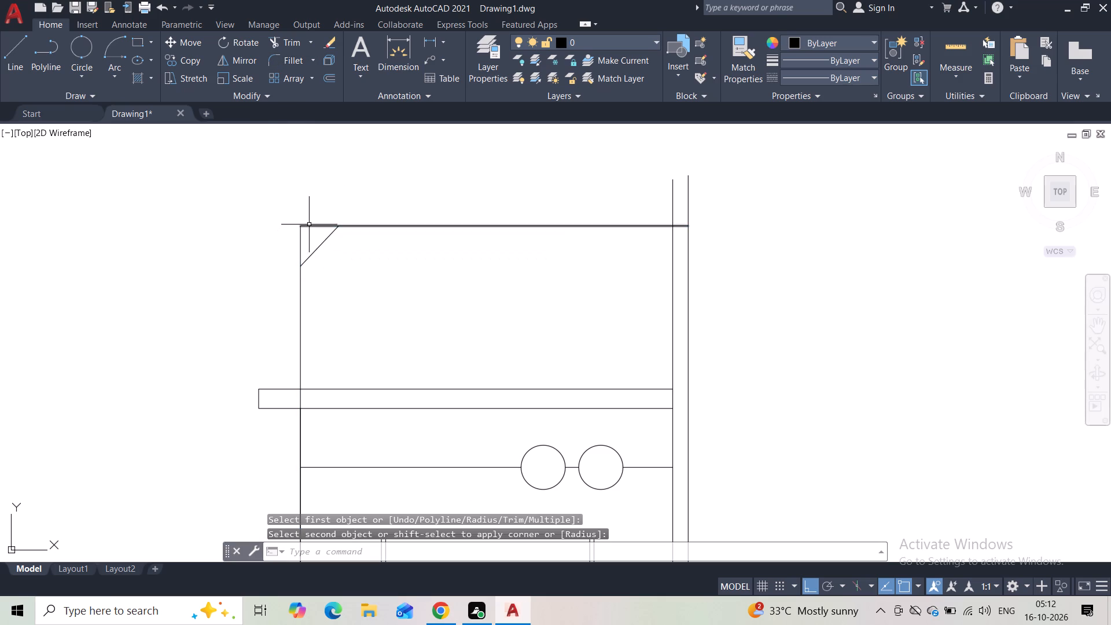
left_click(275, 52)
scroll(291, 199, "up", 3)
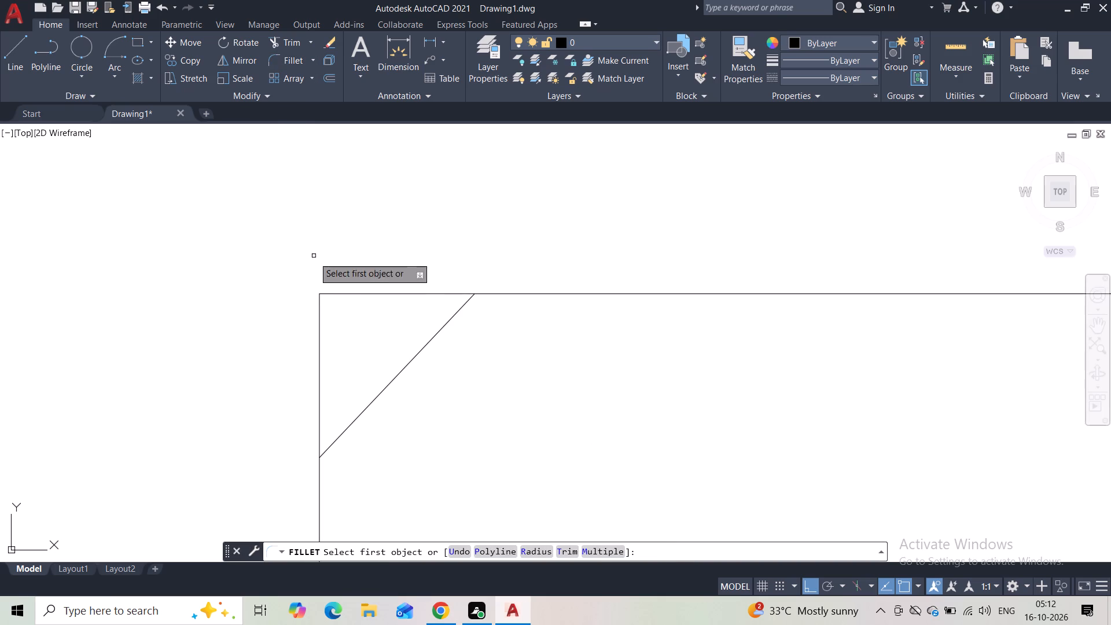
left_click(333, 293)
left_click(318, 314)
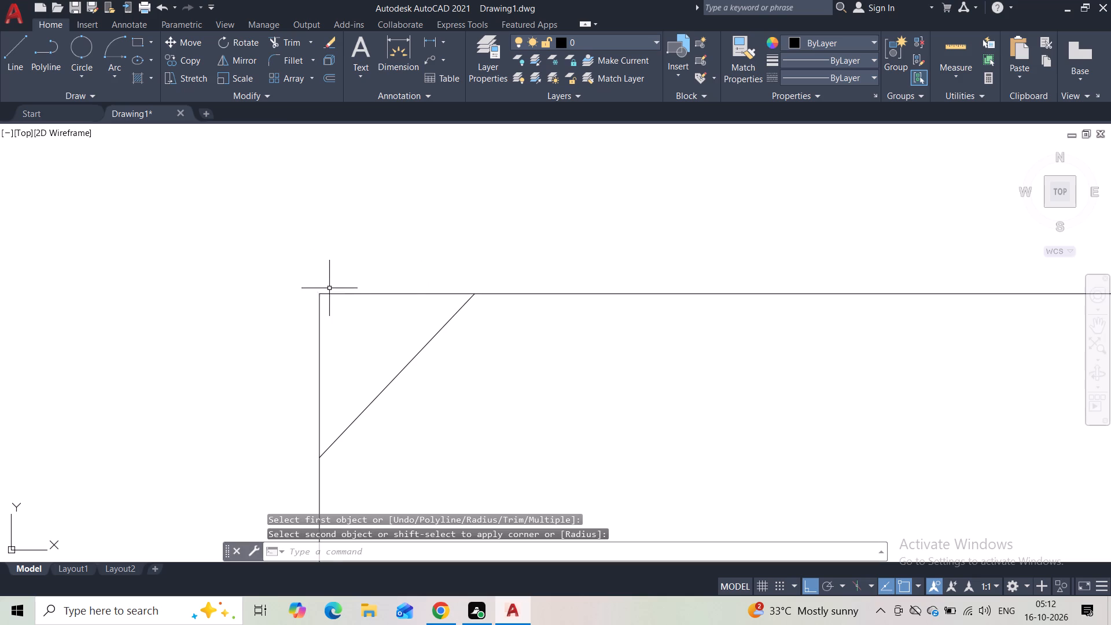
Trim the building-side tower wall line where it crosses between the two projecting band lines.
scroll(335, 301, "down", 5)
scroll(350, 322, "up", 2)
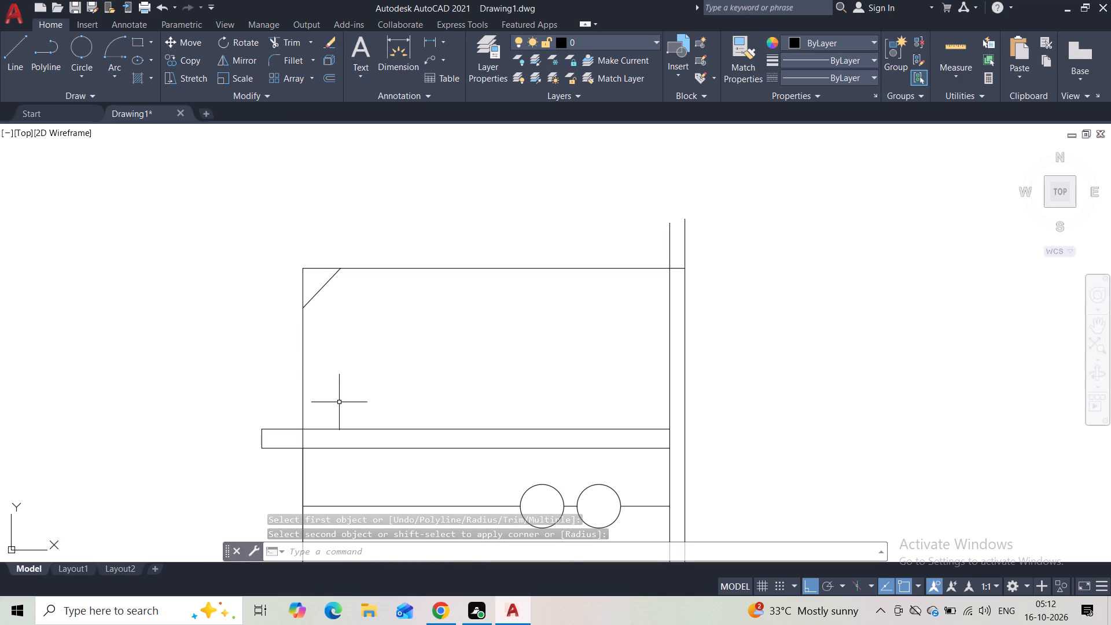
key("Escape")
left_click(284, 41)
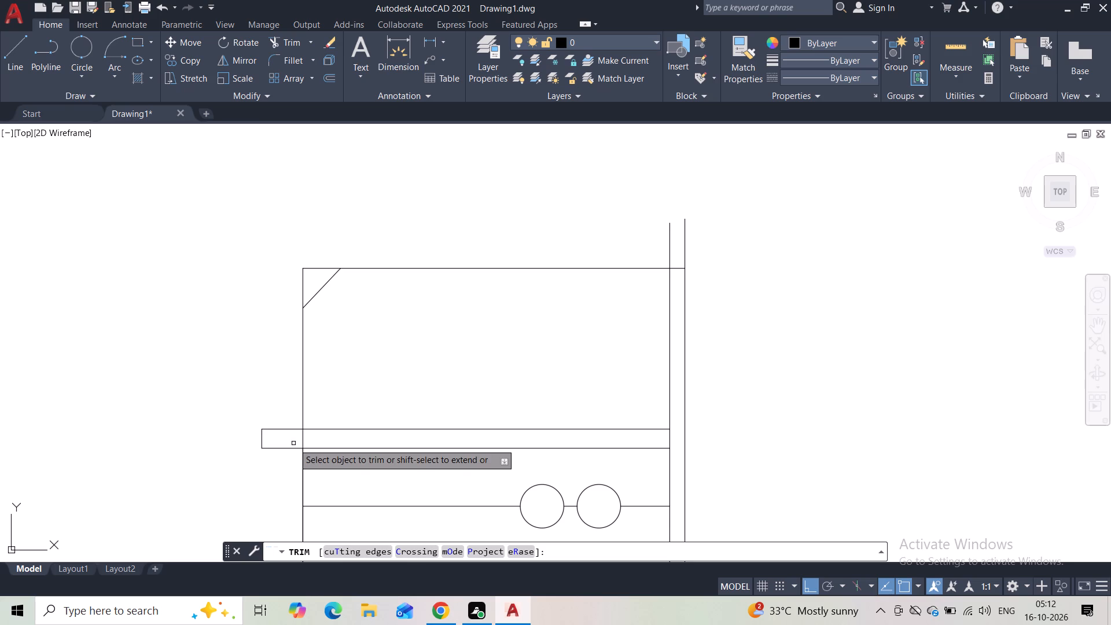
left_click_drag(297, 440, 326, 438)
key("Escape")
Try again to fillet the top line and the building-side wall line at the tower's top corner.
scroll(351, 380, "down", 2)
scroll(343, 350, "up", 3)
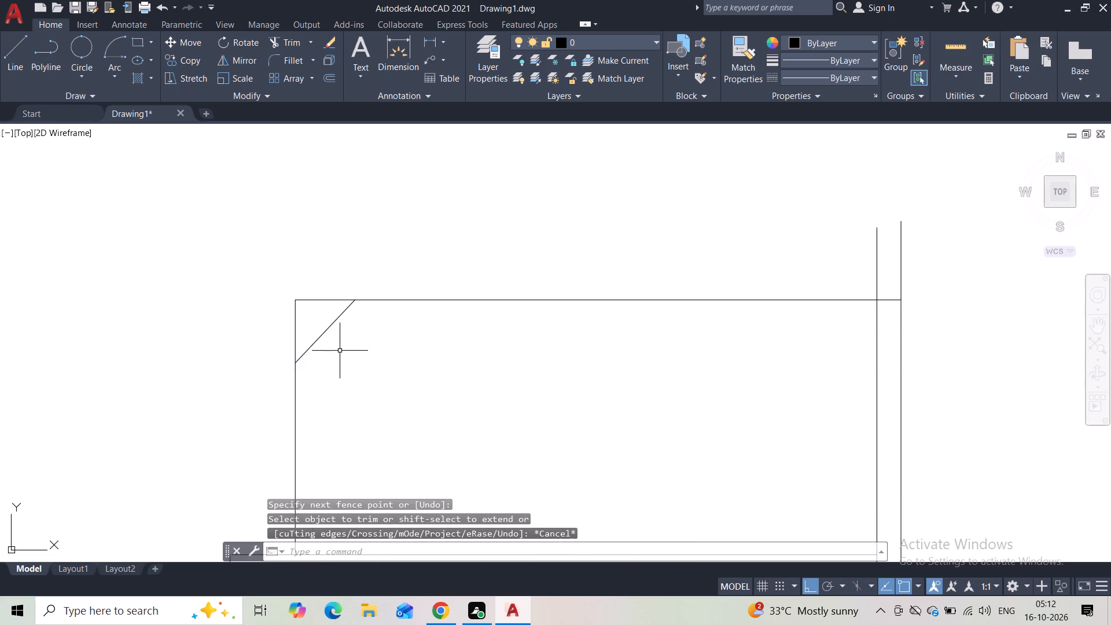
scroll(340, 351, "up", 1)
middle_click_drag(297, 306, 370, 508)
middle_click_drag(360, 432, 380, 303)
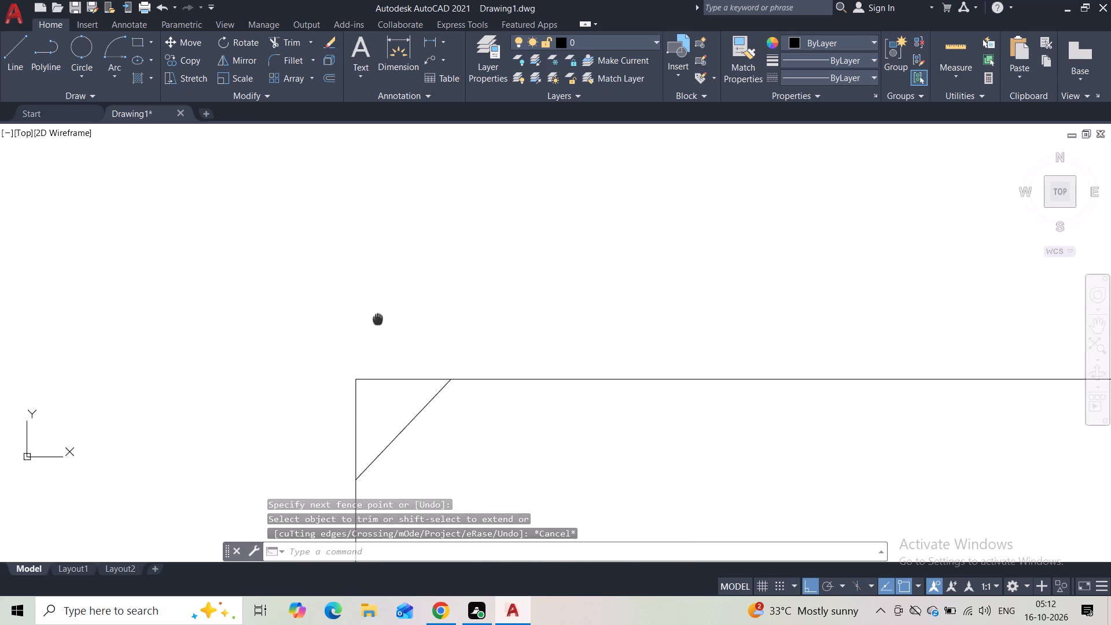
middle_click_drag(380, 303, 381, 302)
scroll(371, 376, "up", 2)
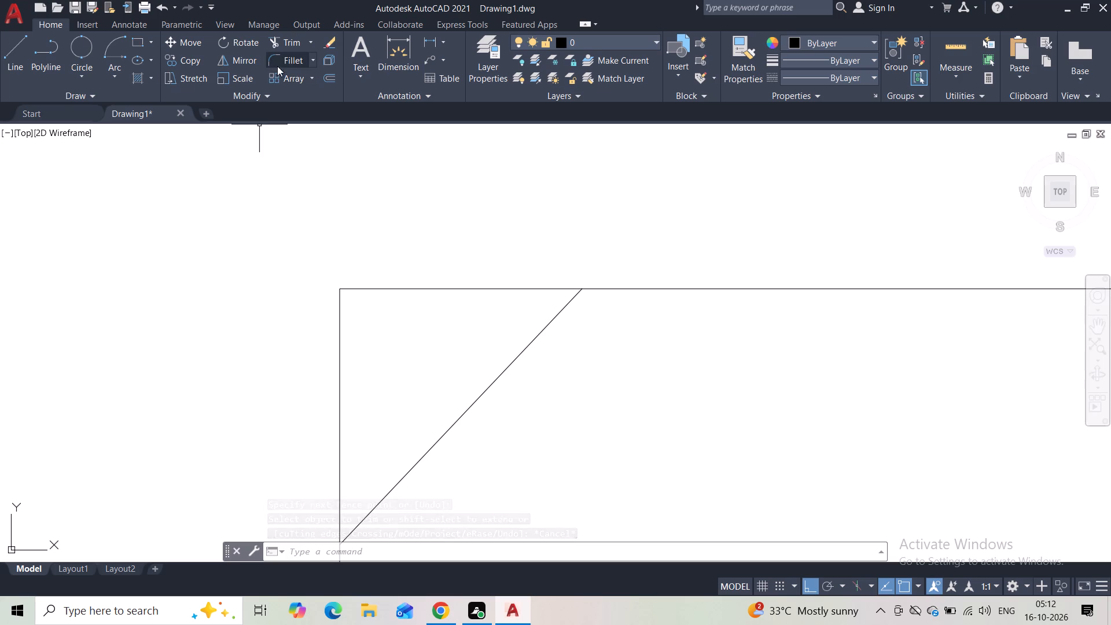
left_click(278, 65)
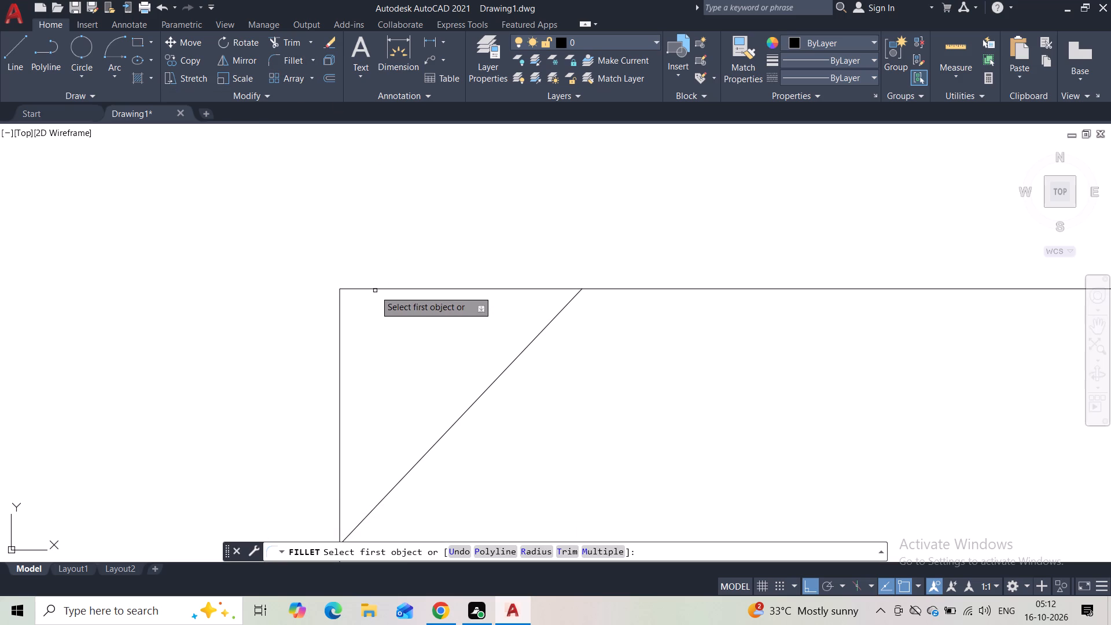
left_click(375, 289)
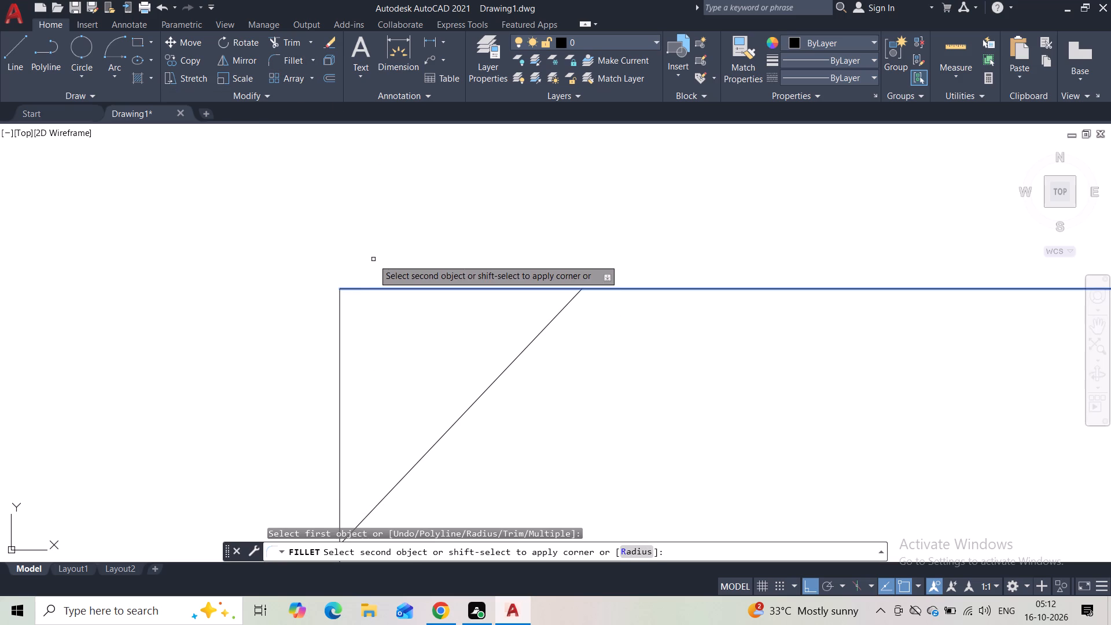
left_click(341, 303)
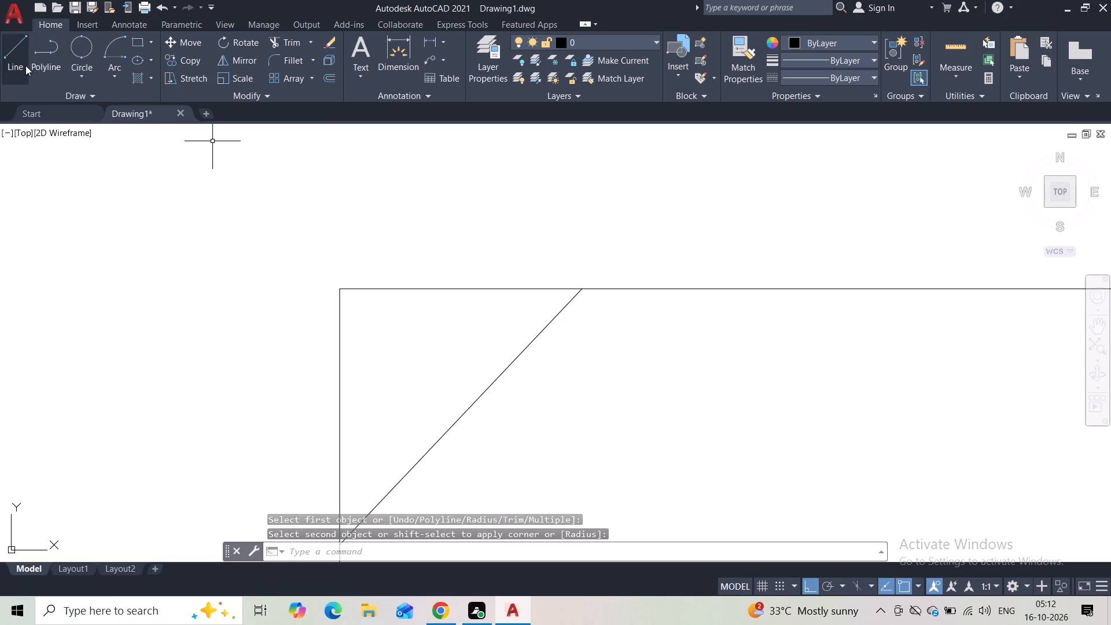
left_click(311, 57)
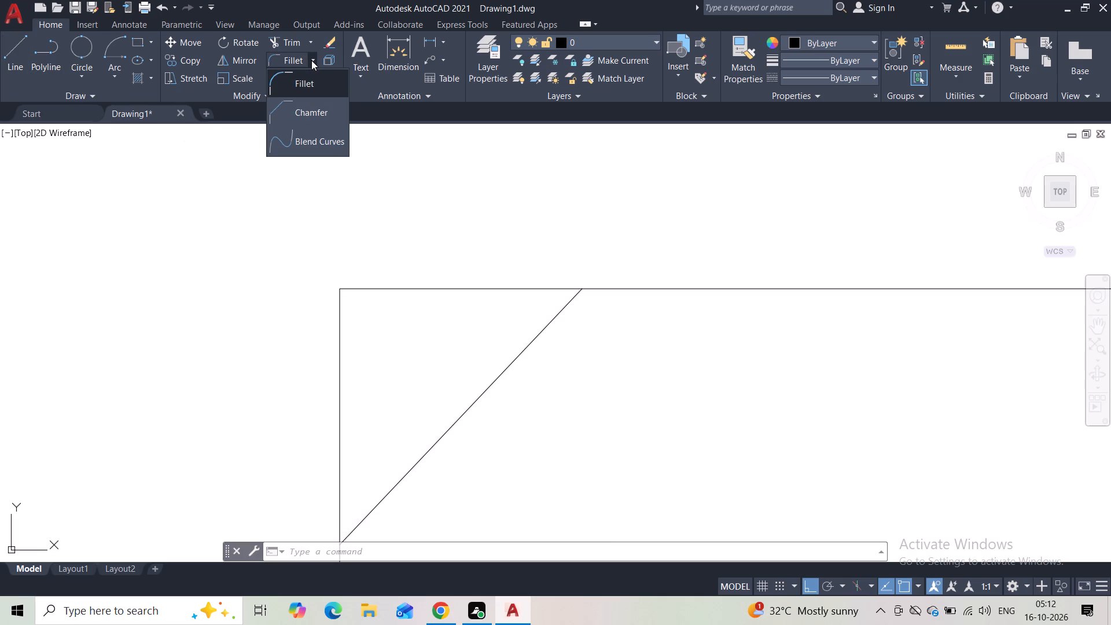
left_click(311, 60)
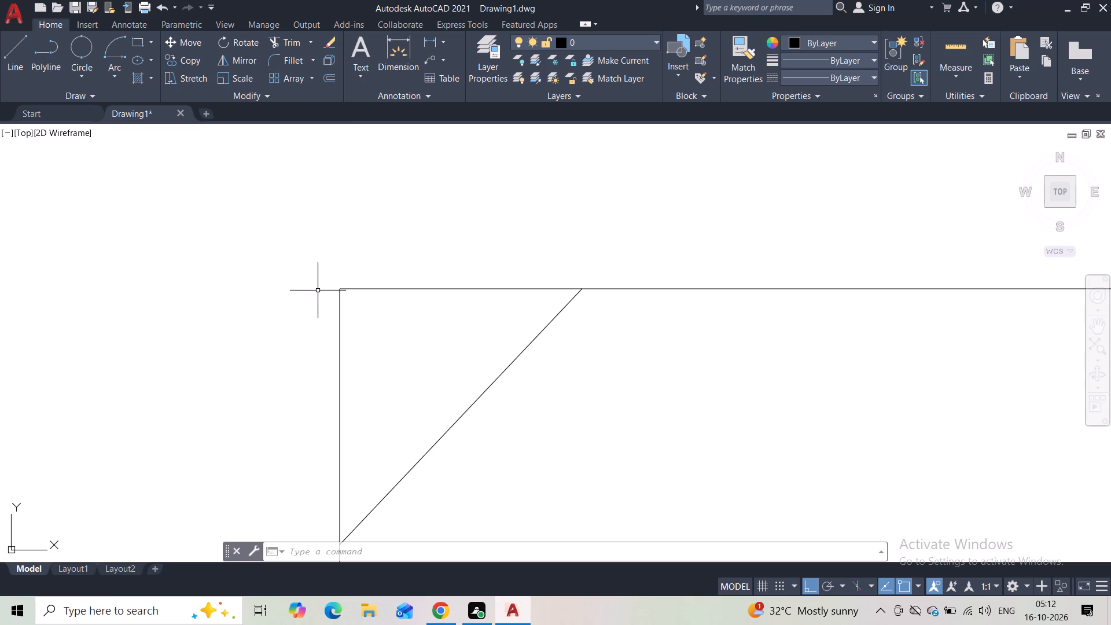
Draw a small diagonal line across the tower's building-side top corner, cutting about 3 11/16" off the top line.
scroll(355, 298, "up", 1)
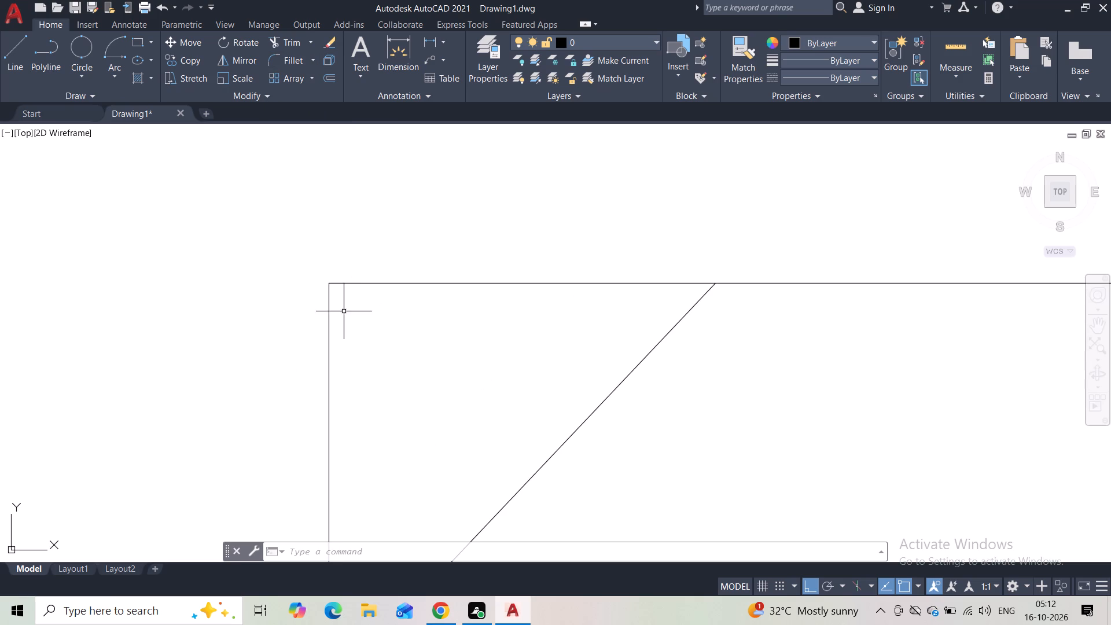
left_click(13, 59)
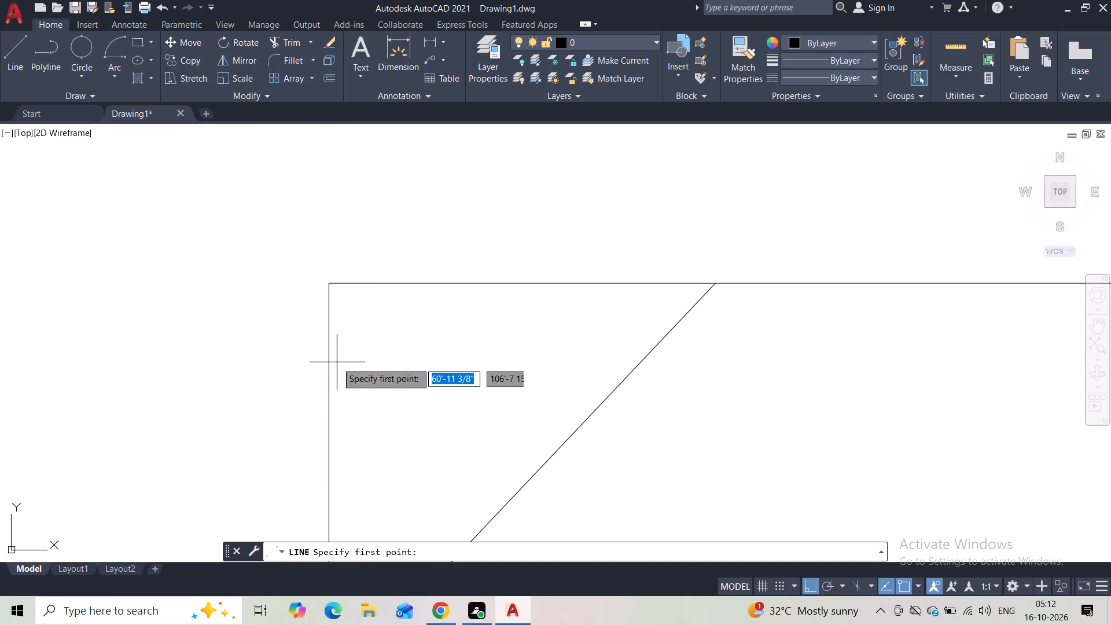
left_click(329, 363)
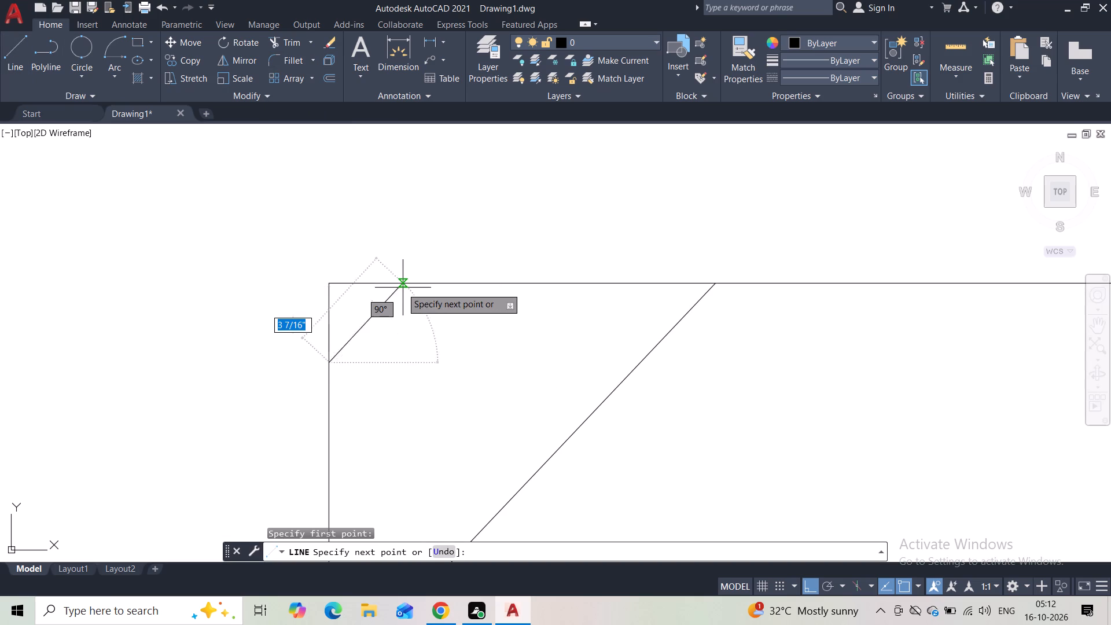
left_click(410, 287)
key("Escape")
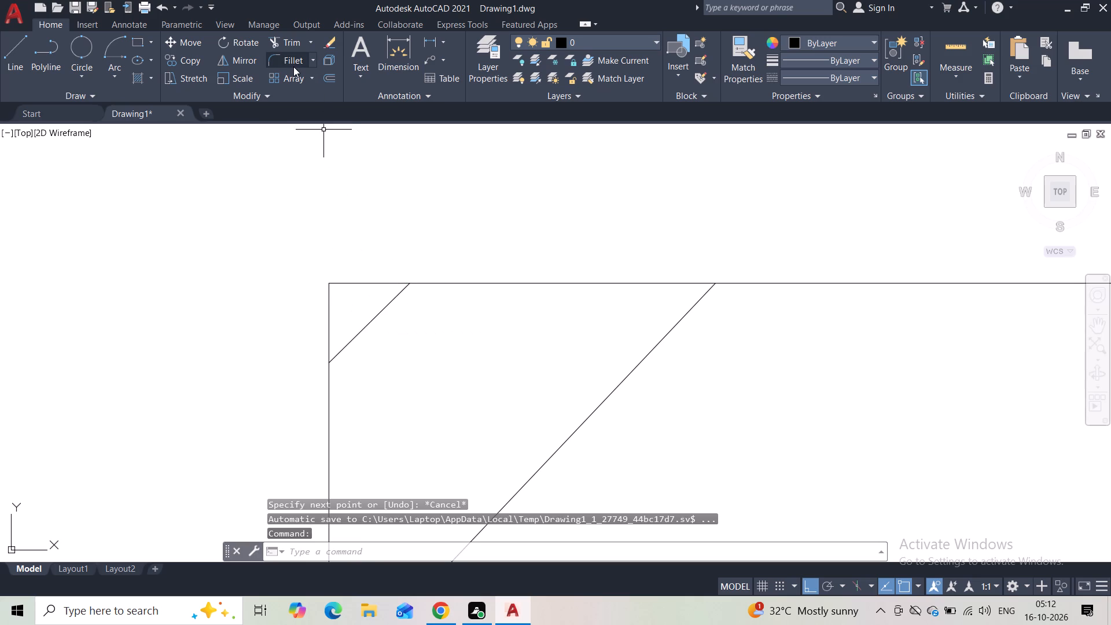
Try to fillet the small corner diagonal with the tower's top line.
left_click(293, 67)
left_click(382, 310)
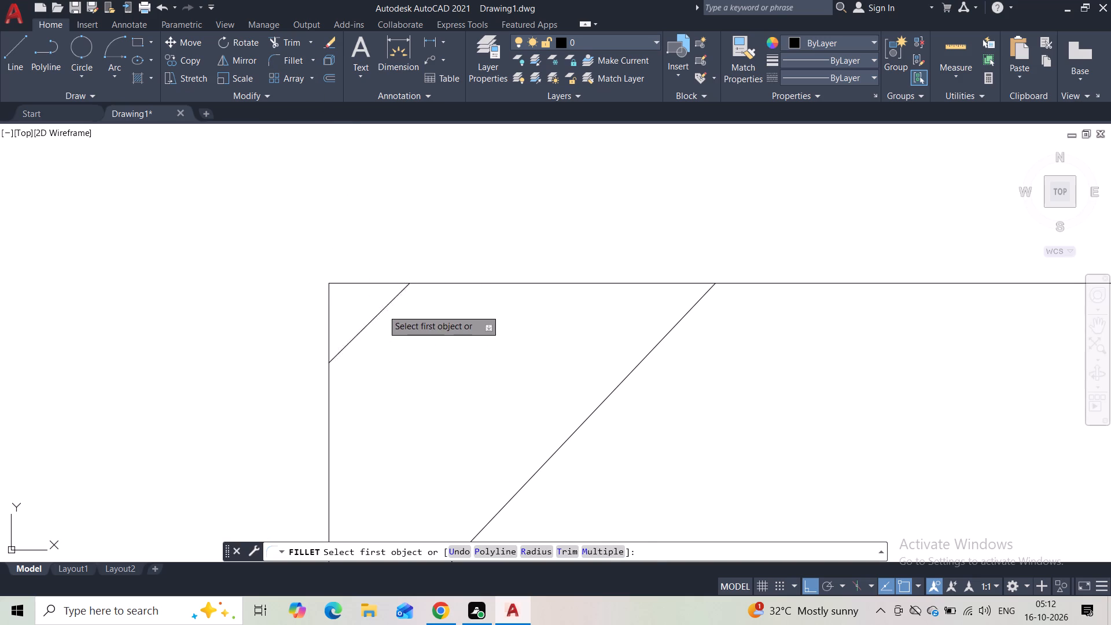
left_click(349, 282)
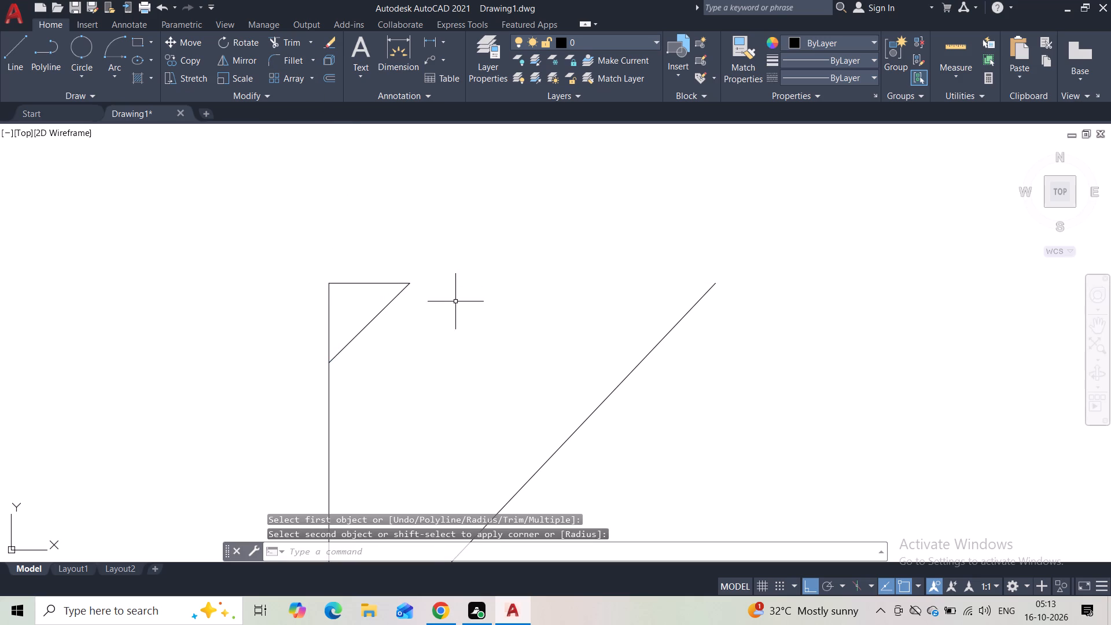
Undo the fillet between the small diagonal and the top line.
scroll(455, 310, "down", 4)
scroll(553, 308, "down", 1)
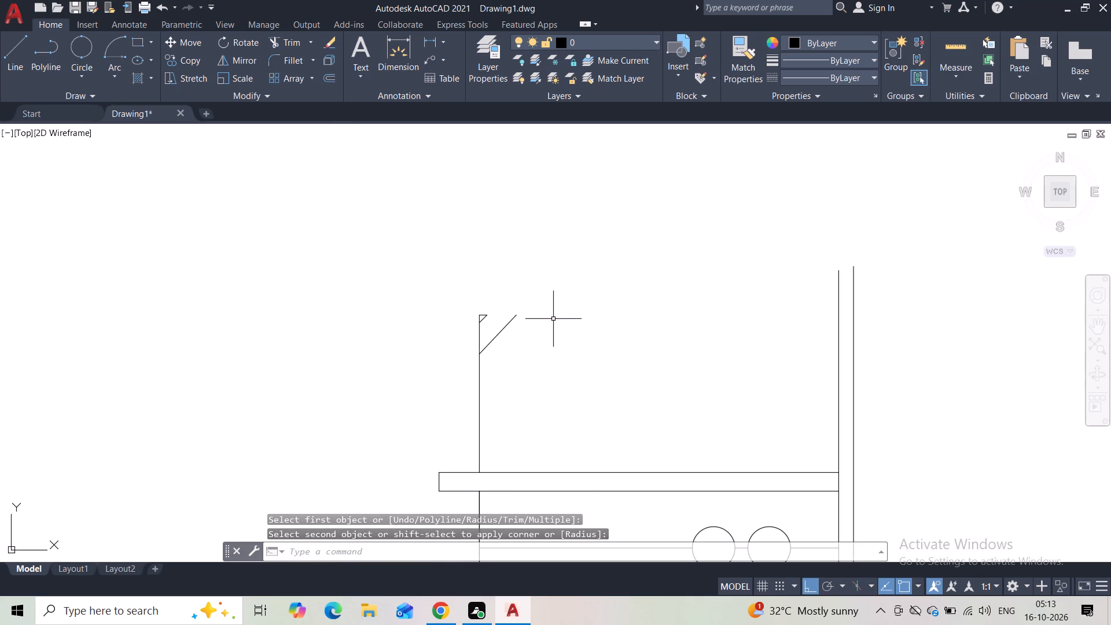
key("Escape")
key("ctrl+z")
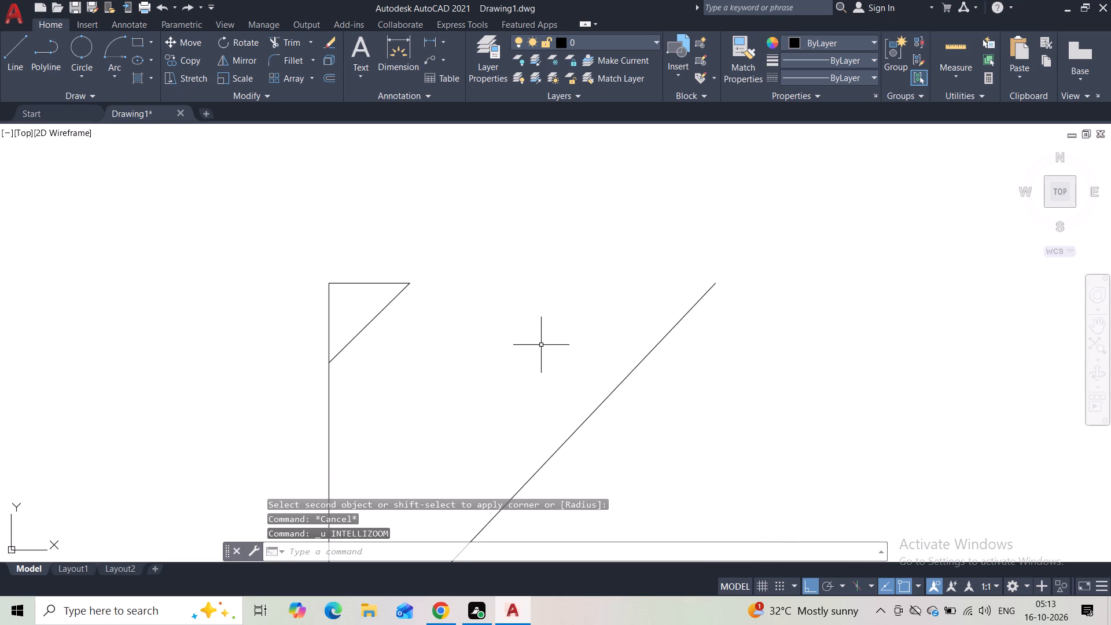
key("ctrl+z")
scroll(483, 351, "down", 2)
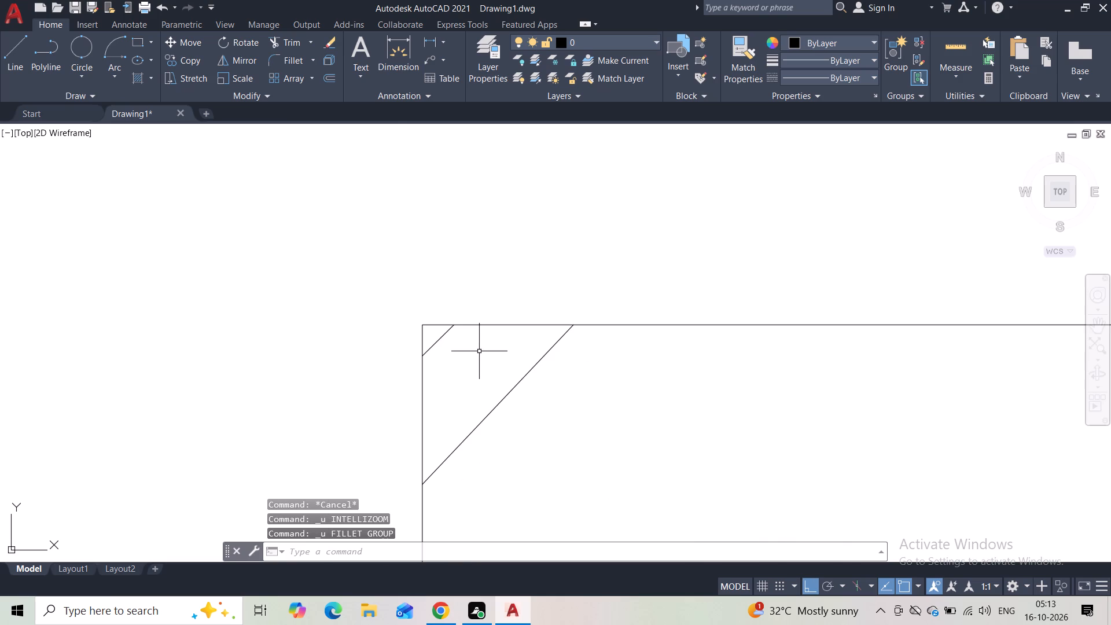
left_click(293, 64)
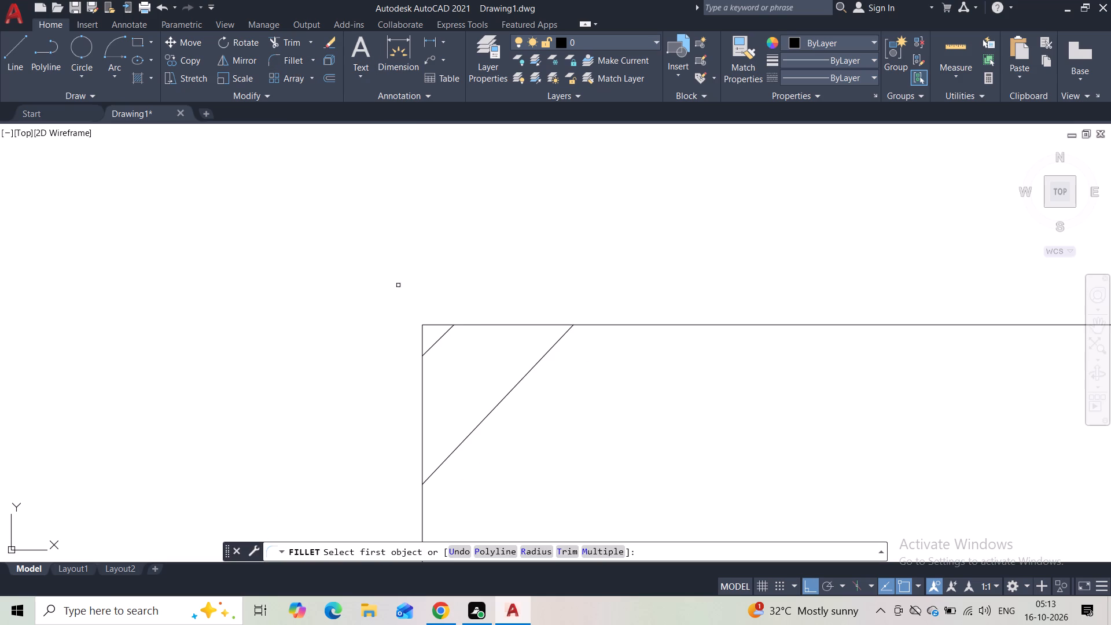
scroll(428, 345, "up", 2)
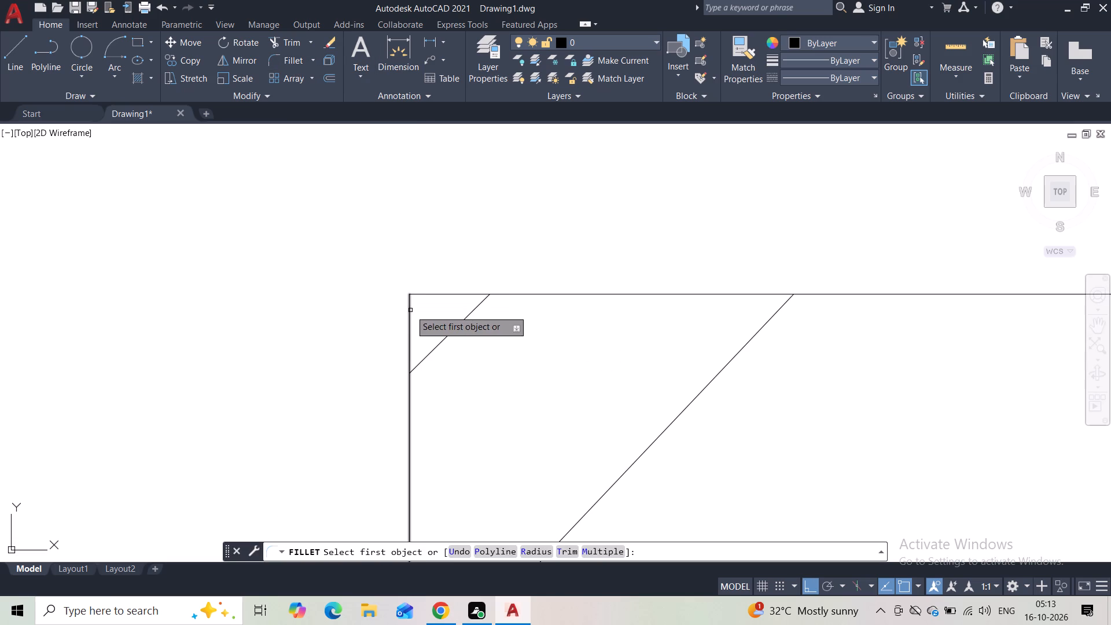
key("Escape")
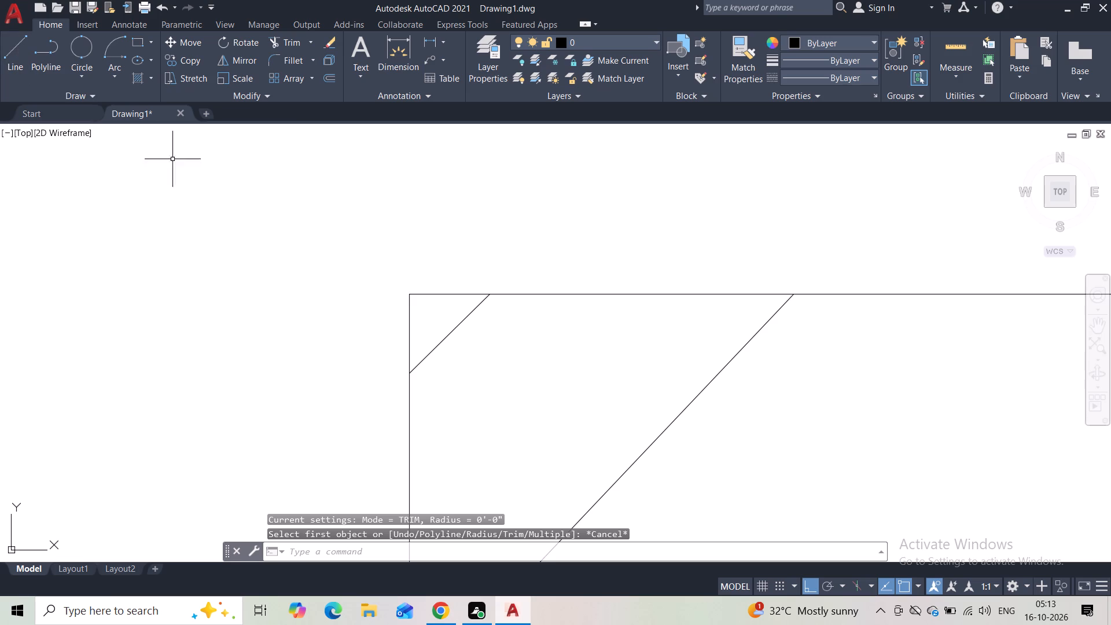
Shorten the tower's top line and building-side wall line to the ends of the small corner diagonal.
left_click(426, 295)
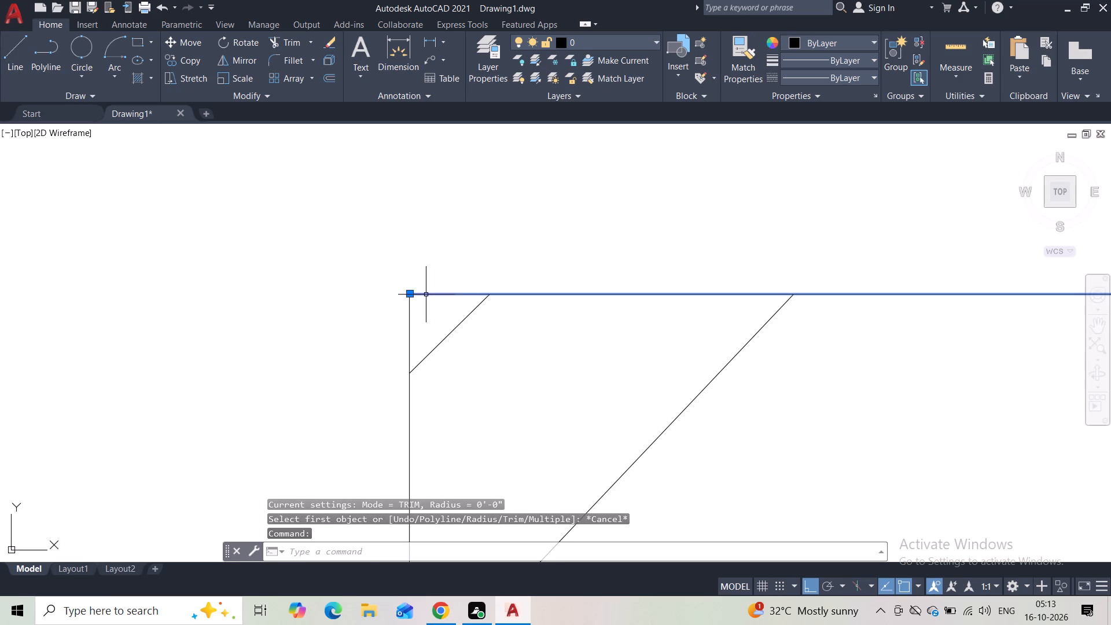
left_click(409, 295)
left_click(491, 298)
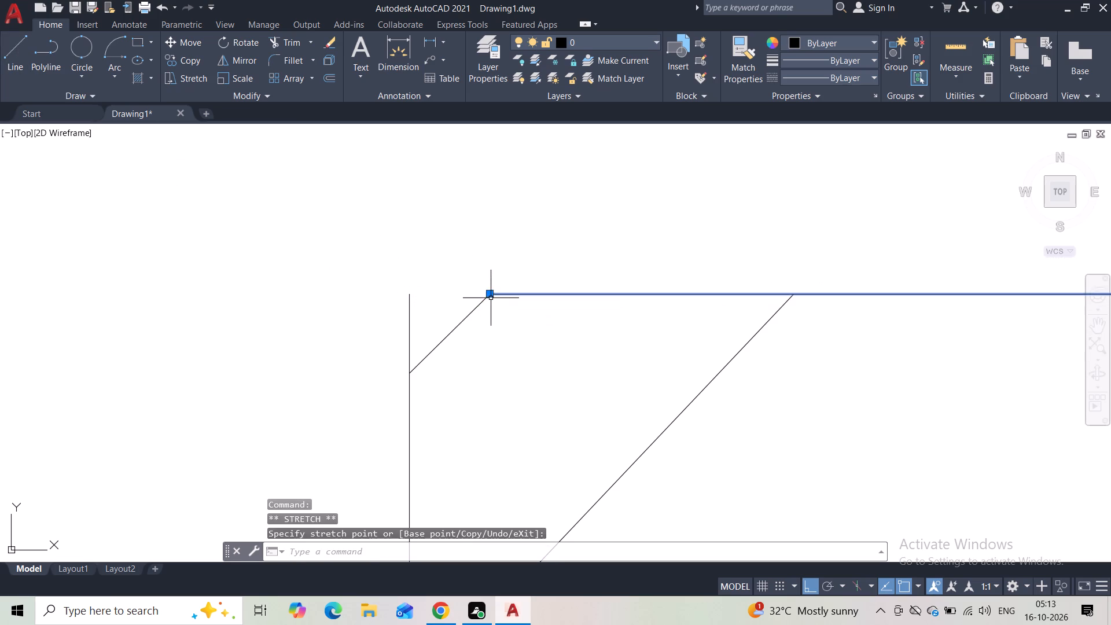
key("Escape")
left_click(411, 305)
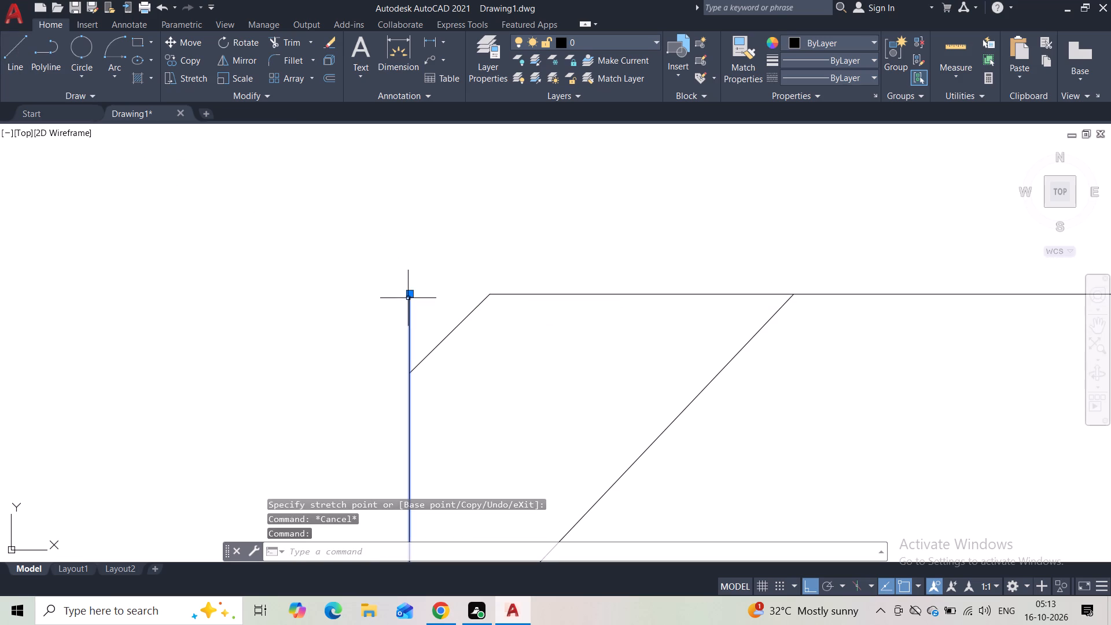
left_click(409, 295)
left_click(412, 367)
key("Escape")
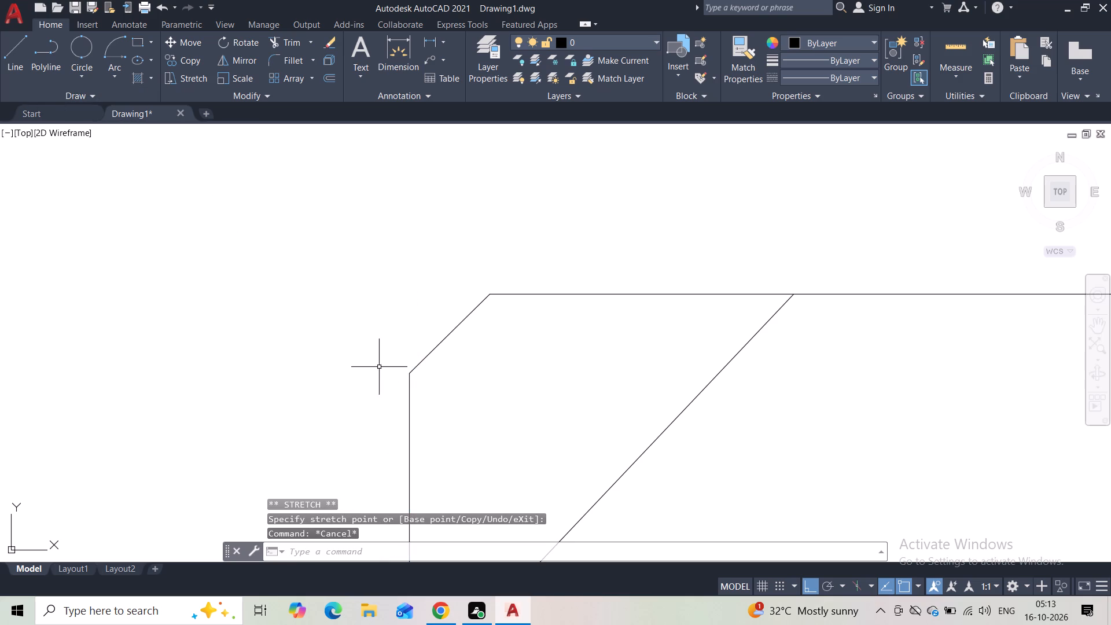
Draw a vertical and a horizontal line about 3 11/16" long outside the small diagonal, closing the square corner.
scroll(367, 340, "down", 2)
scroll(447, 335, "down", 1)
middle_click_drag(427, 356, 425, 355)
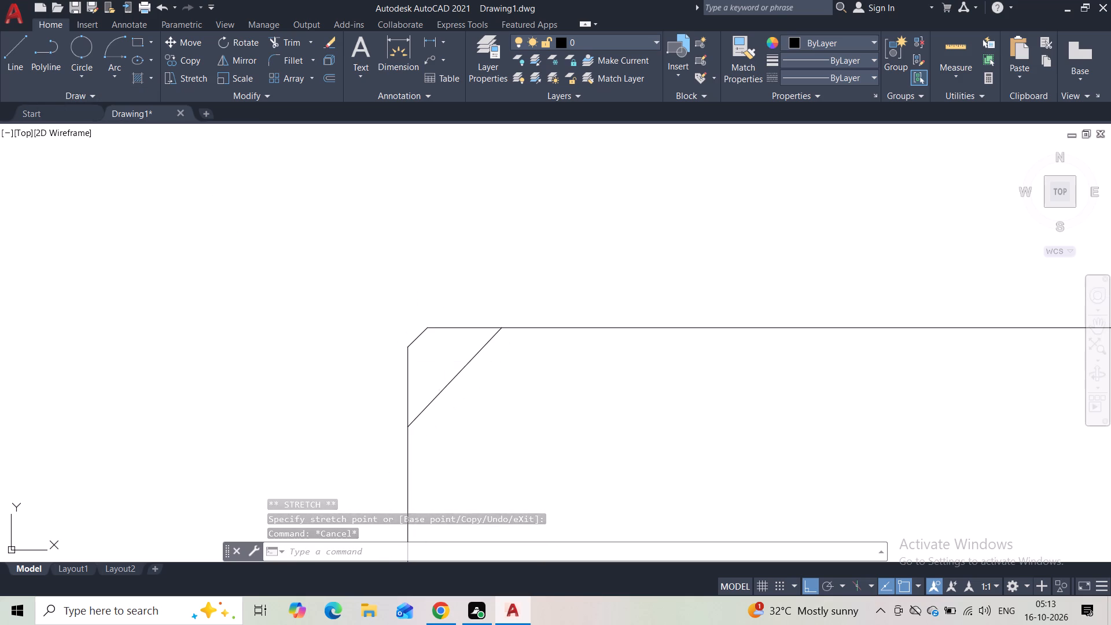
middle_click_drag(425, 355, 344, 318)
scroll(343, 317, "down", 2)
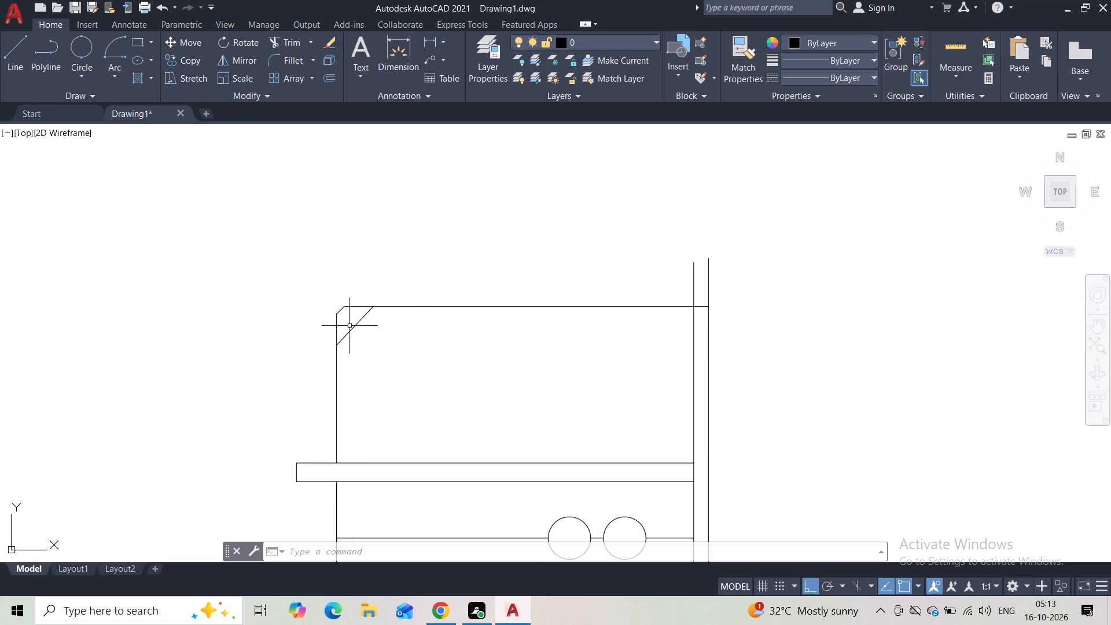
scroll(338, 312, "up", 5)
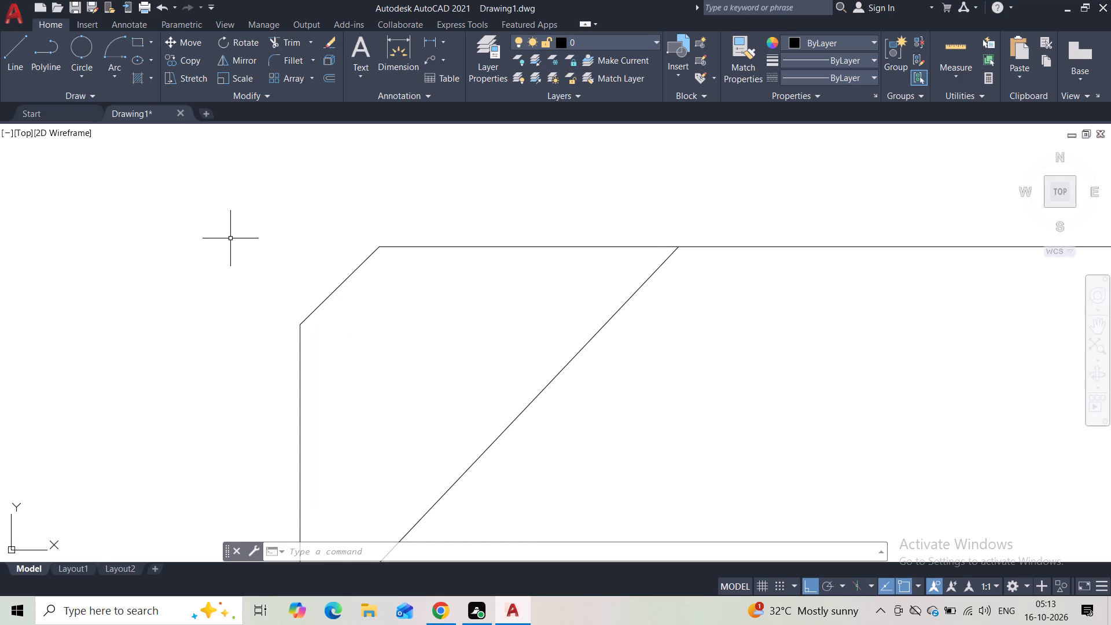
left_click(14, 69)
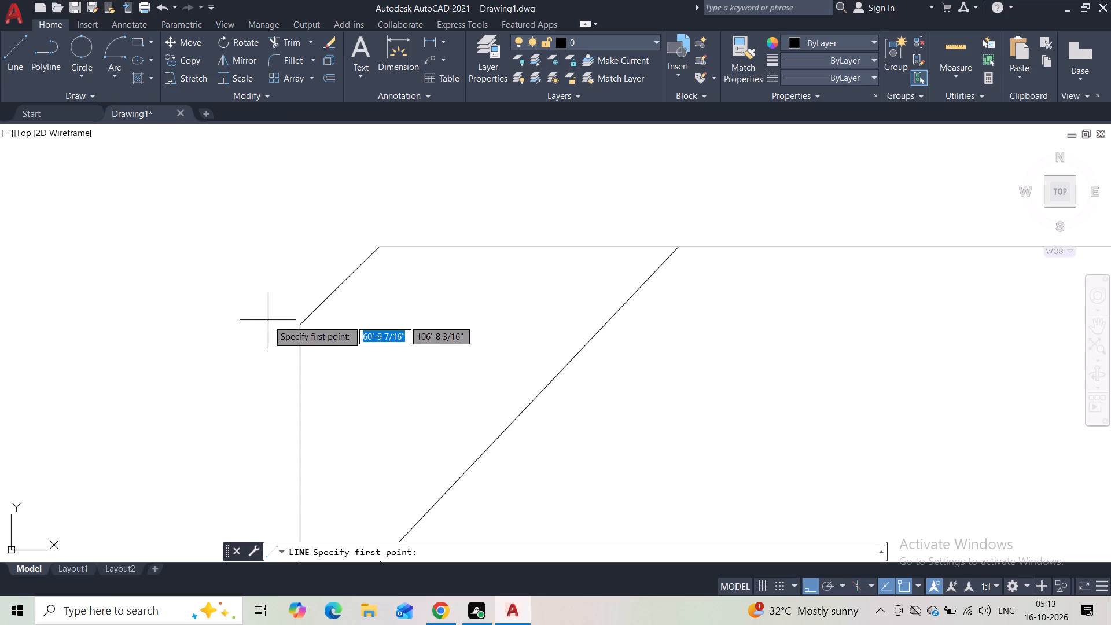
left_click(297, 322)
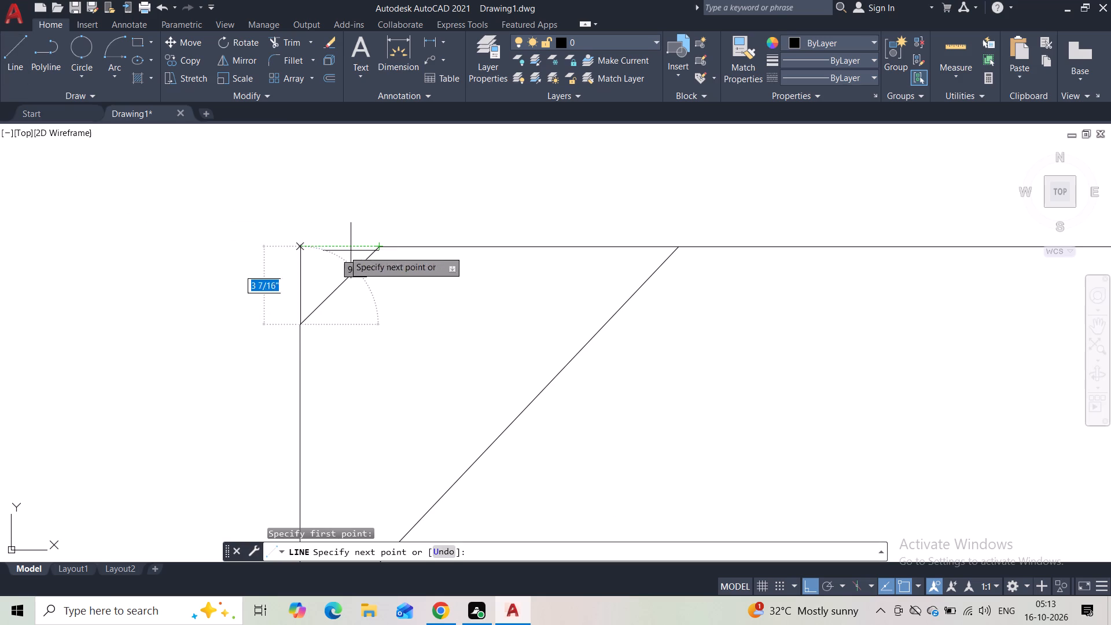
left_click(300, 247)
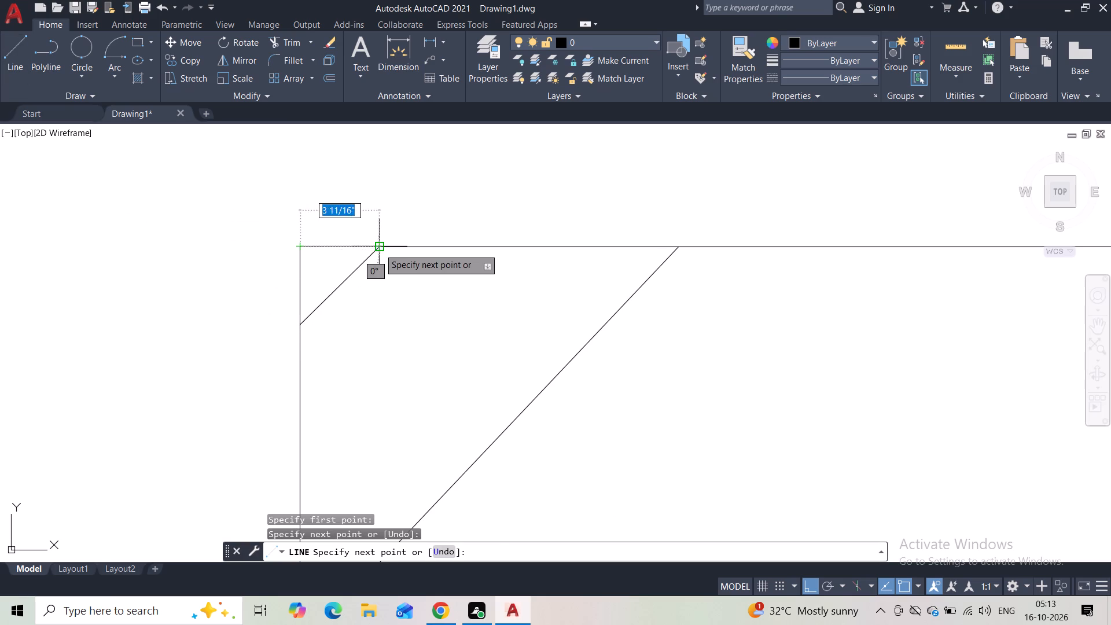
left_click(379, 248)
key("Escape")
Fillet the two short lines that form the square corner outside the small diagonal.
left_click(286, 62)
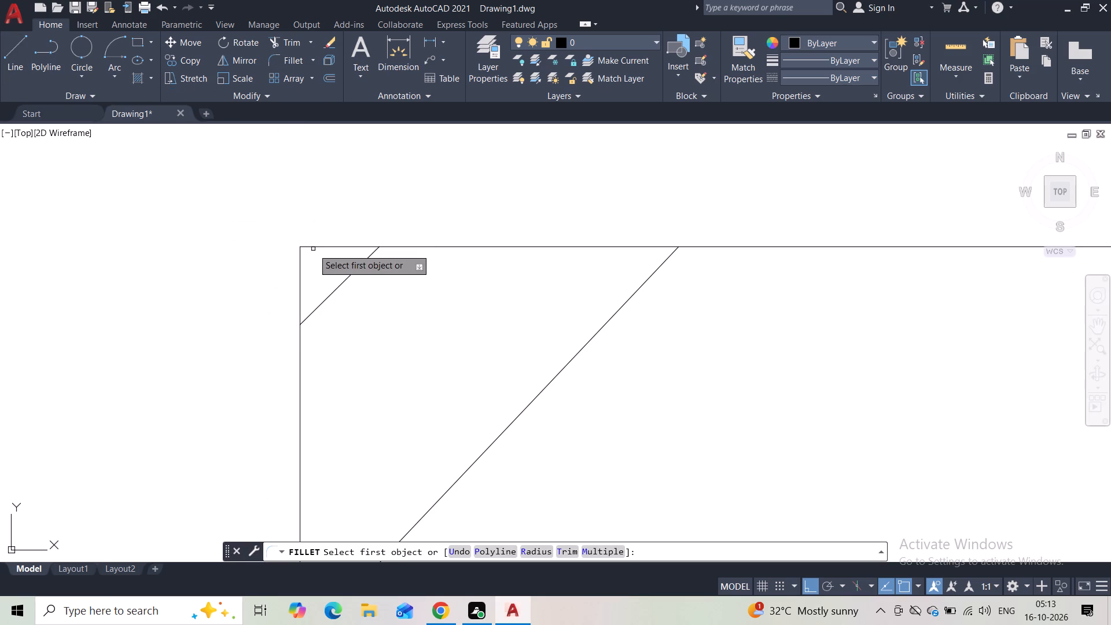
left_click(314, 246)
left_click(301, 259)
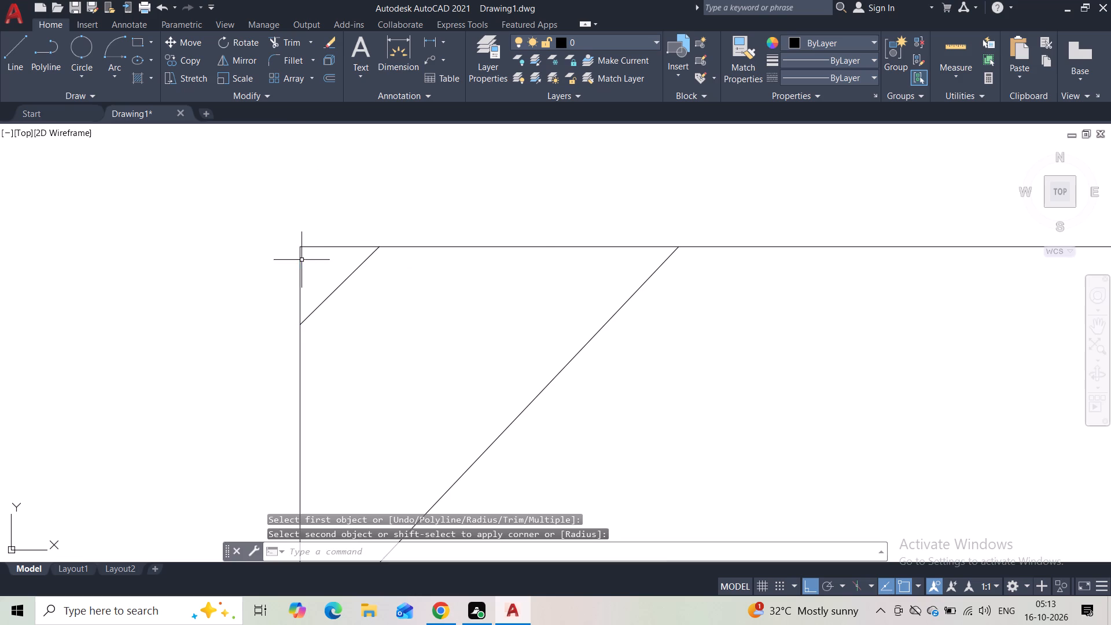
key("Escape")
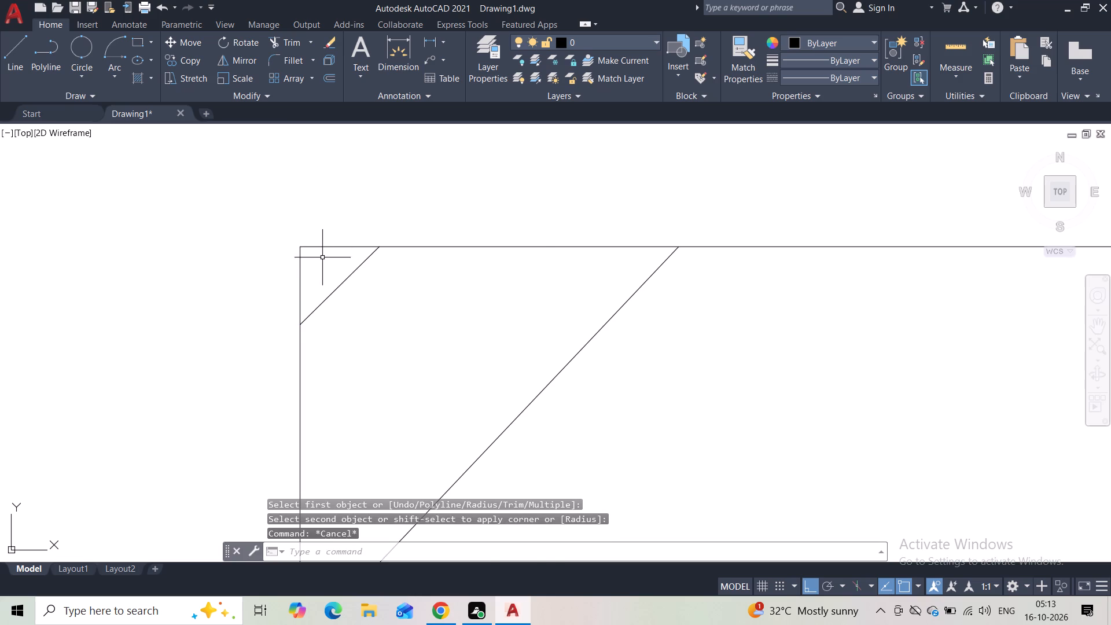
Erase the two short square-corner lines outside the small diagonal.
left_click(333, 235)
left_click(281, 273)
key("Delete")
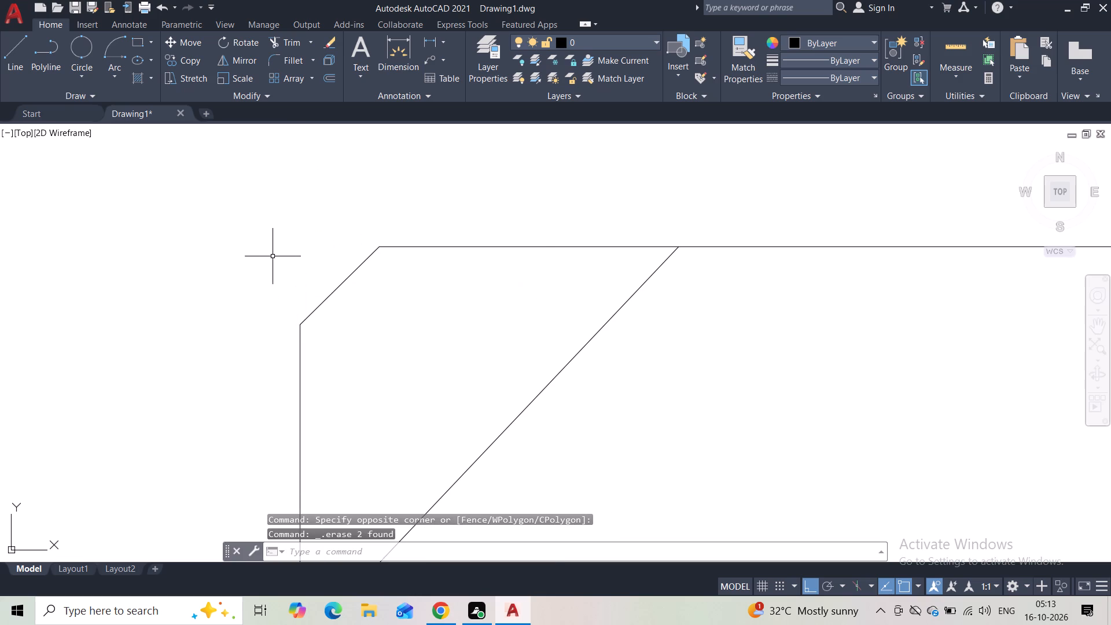
Erase the larger diagonal line inside the tower's building-side top corner.
scroll(271, 259, "down", 3)
scroll(369, 362, "down", 1)
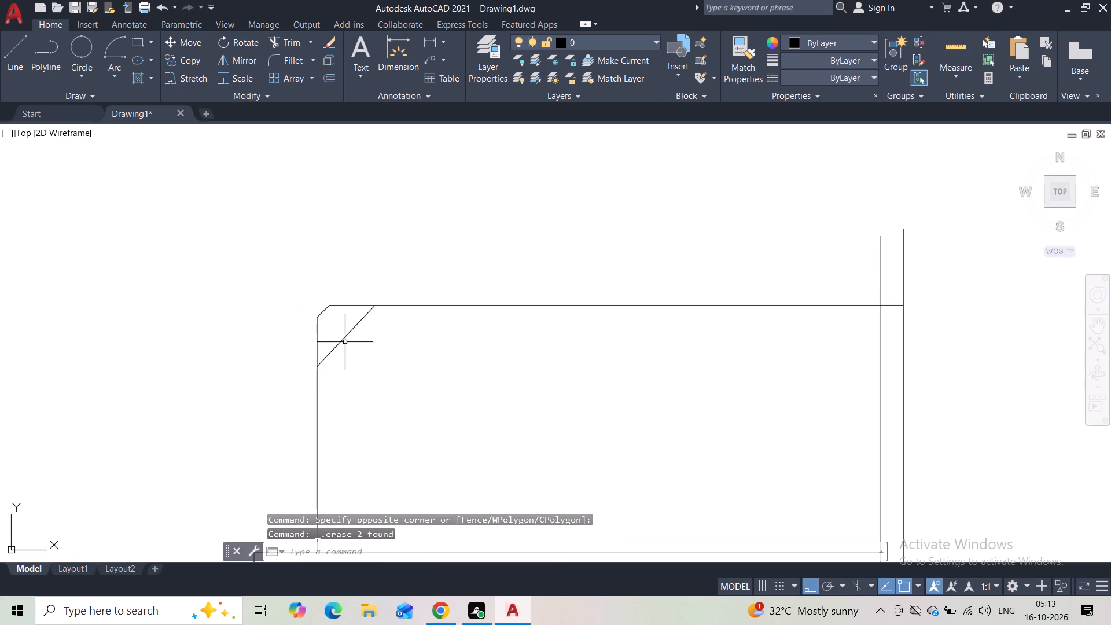
left_click(344, 341)
key("Delete")
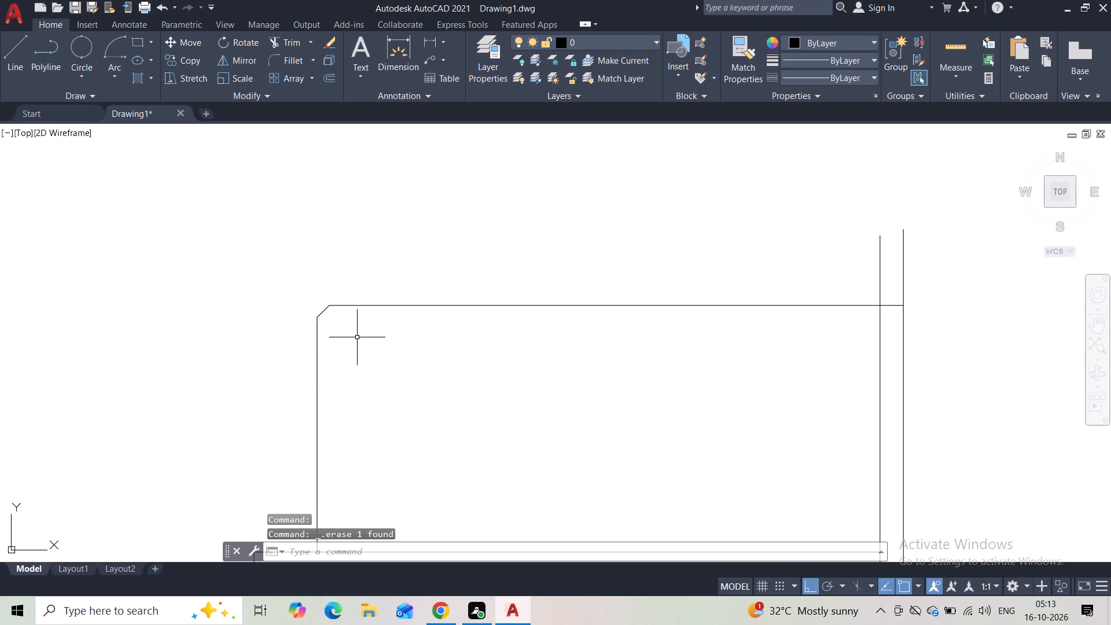
Draw a diagonal at the tower's opposite top corner, from the inner wall line's crossing with the top line to the outer wall line.
scroll(674, 384, "down", 1)
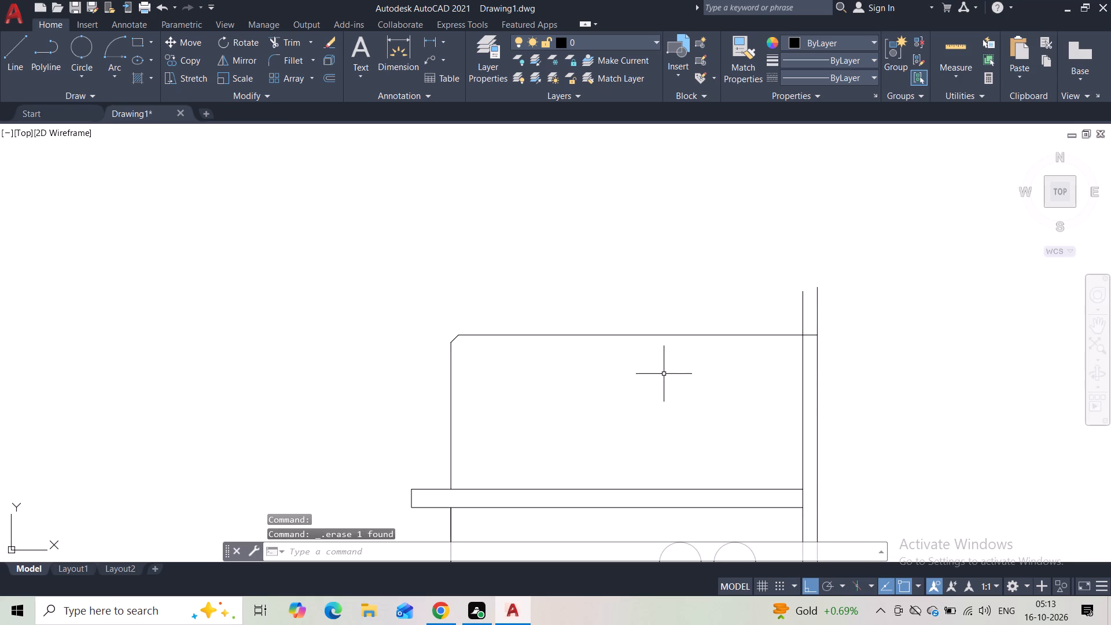
middle_click_drag(707, 391, 402, 345)
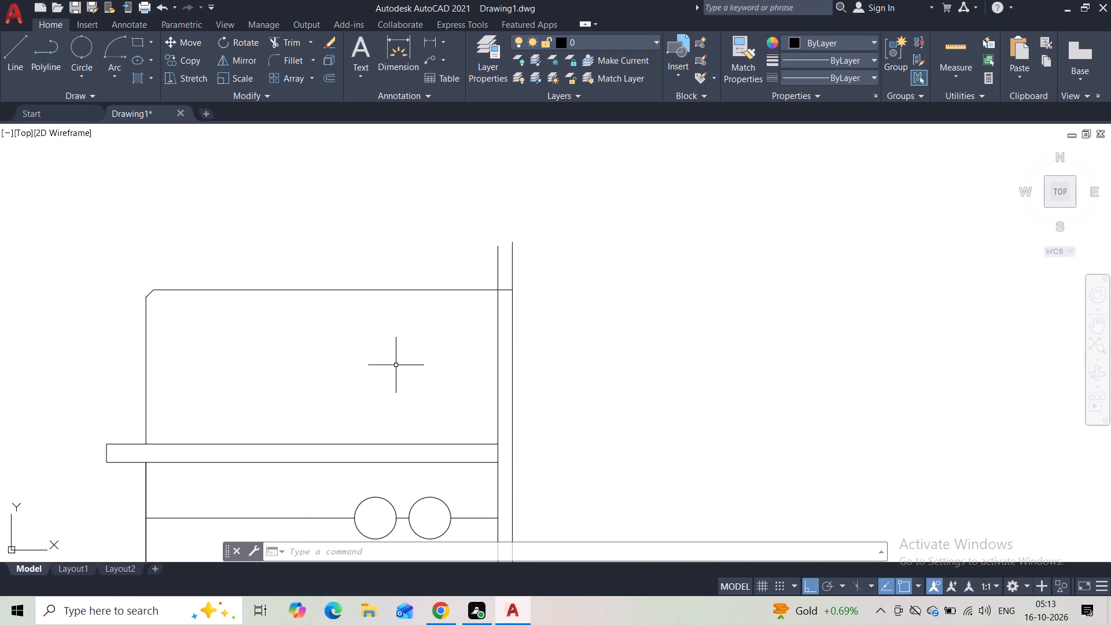
left_click(17, 57)
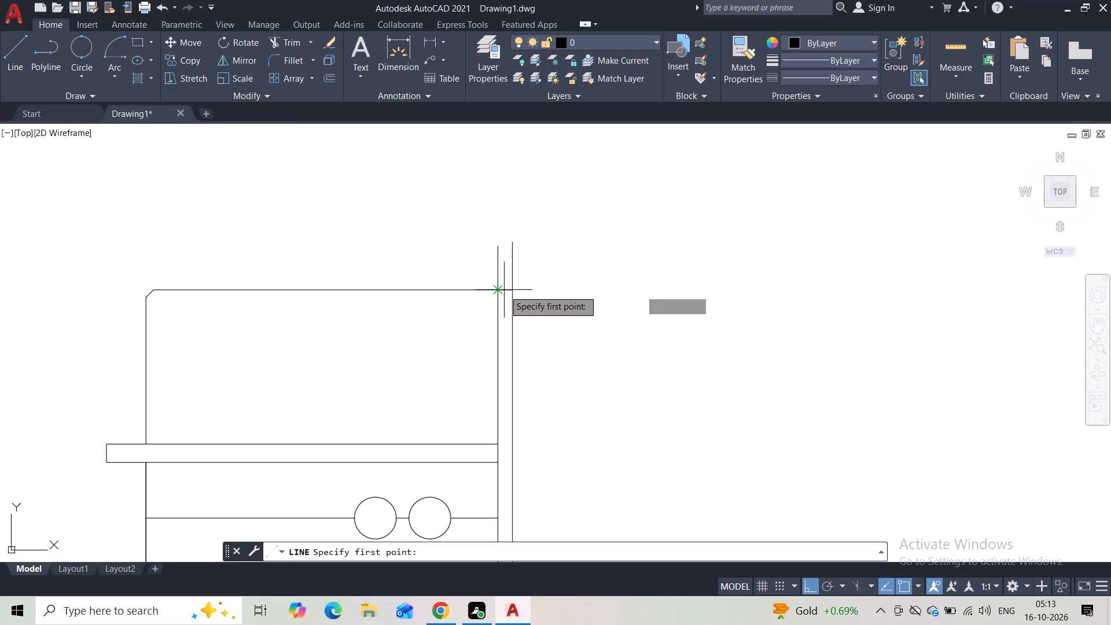
left_click(499, 292)
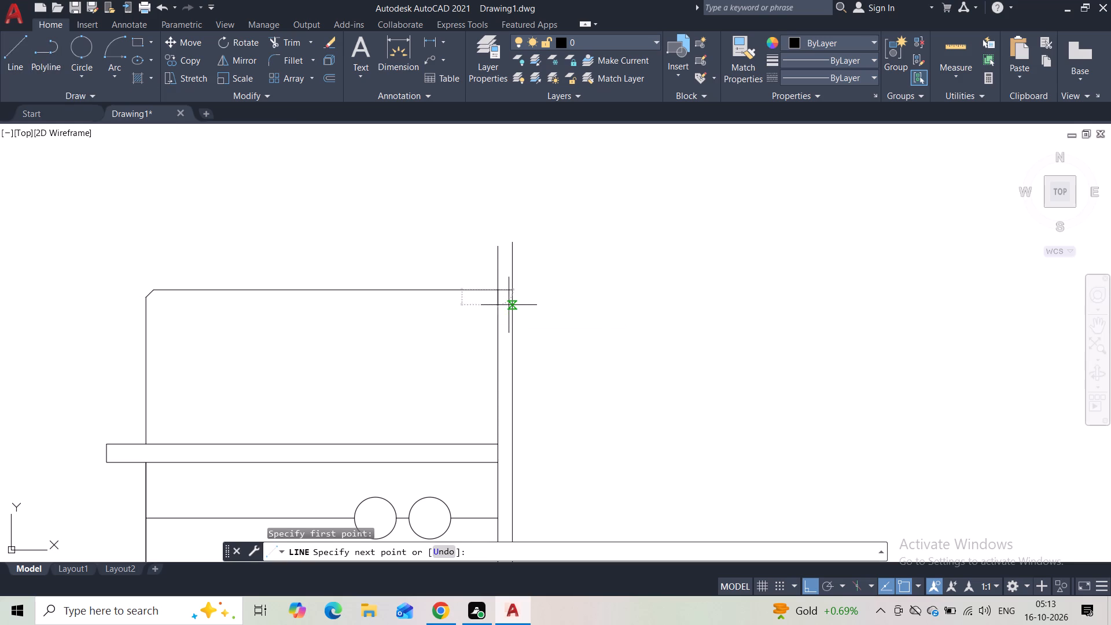
left_click(509, 305)
key("Escape")
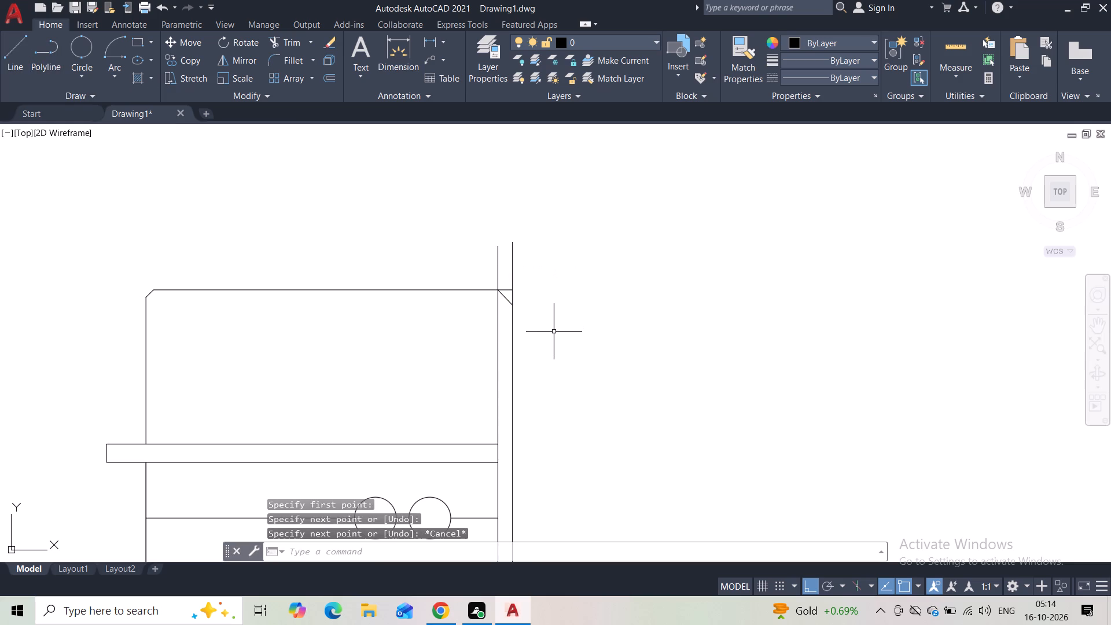
Trim the two wall lines above the tower's top line and the square corner ends outside the new diagonal.
left_click(299, 39)
left_click_drag(485, 260, 515, 280)
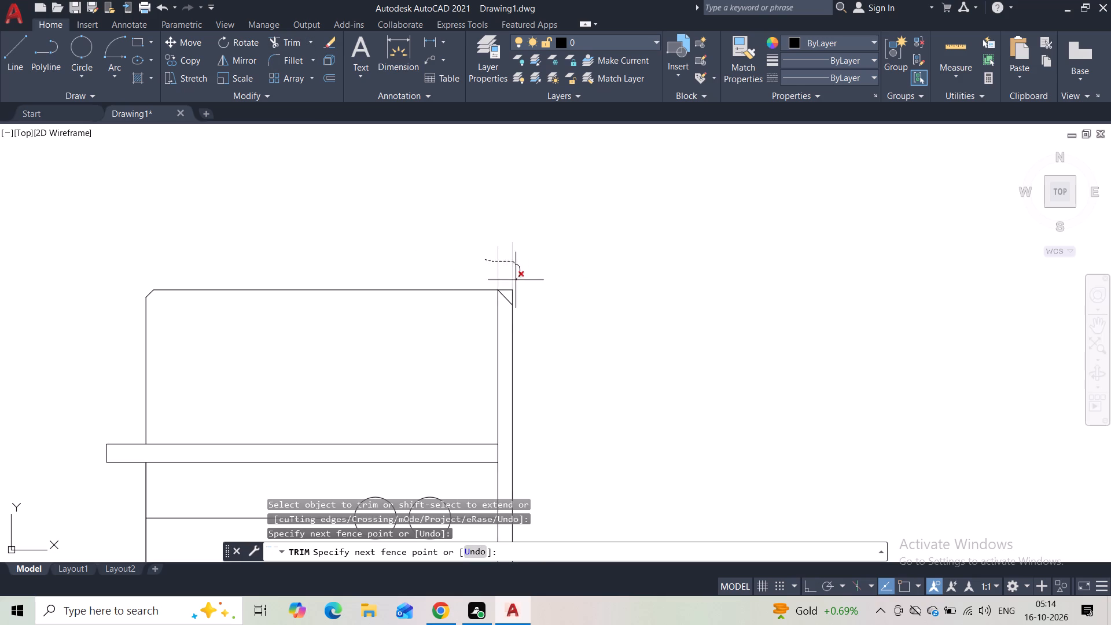
left_click_drag(515, 280, 517, 296)
key("Escape")
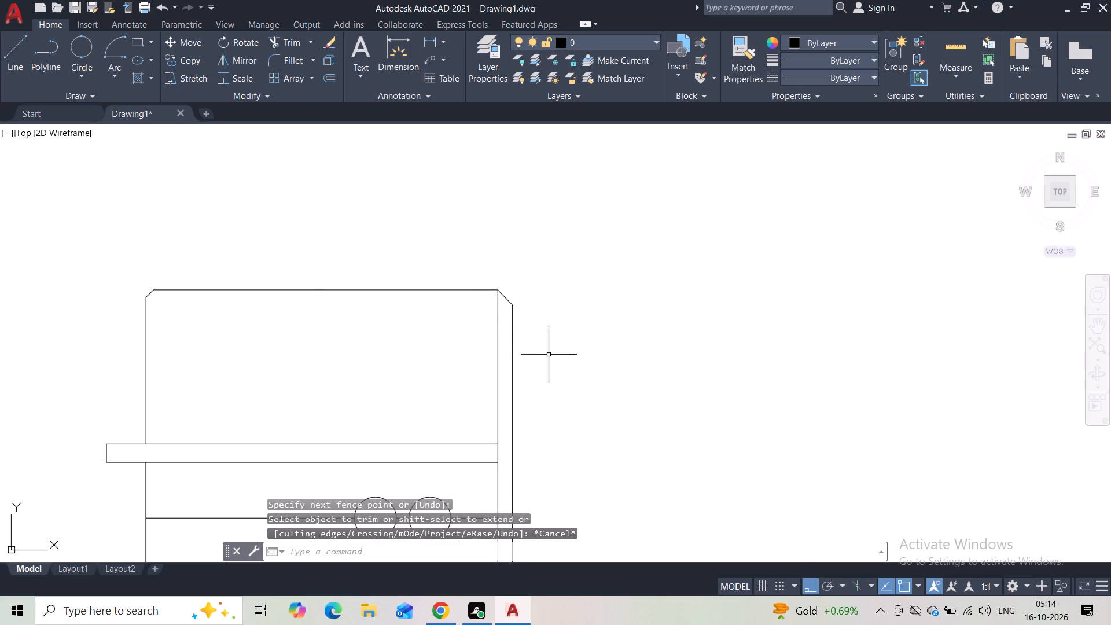
Draw a horizontal line across the tower from the lower end of the outer corner's diagonal to the building-side wall line.
left_click(25, 49)
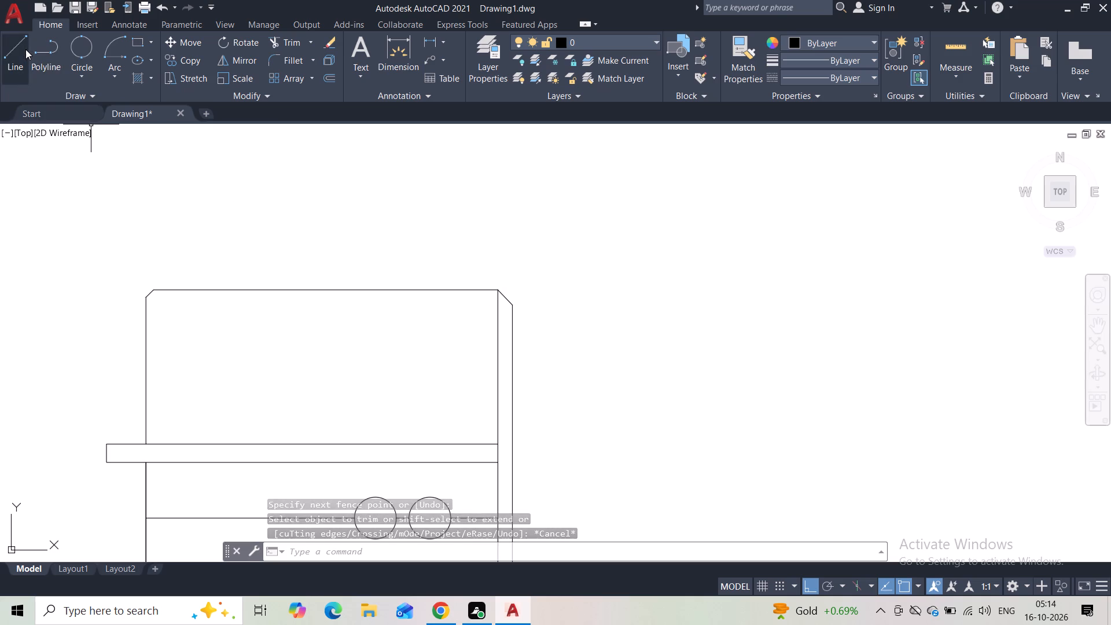
left_click(512, 309)
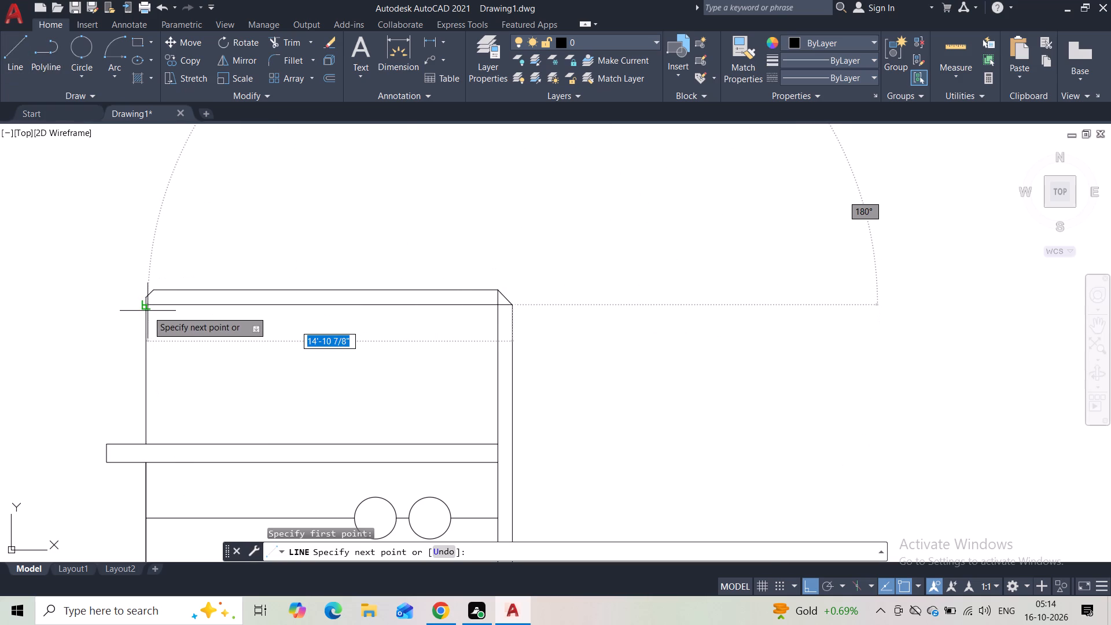
left_click(148, 311)
scroll(170, 289, "up", 2)
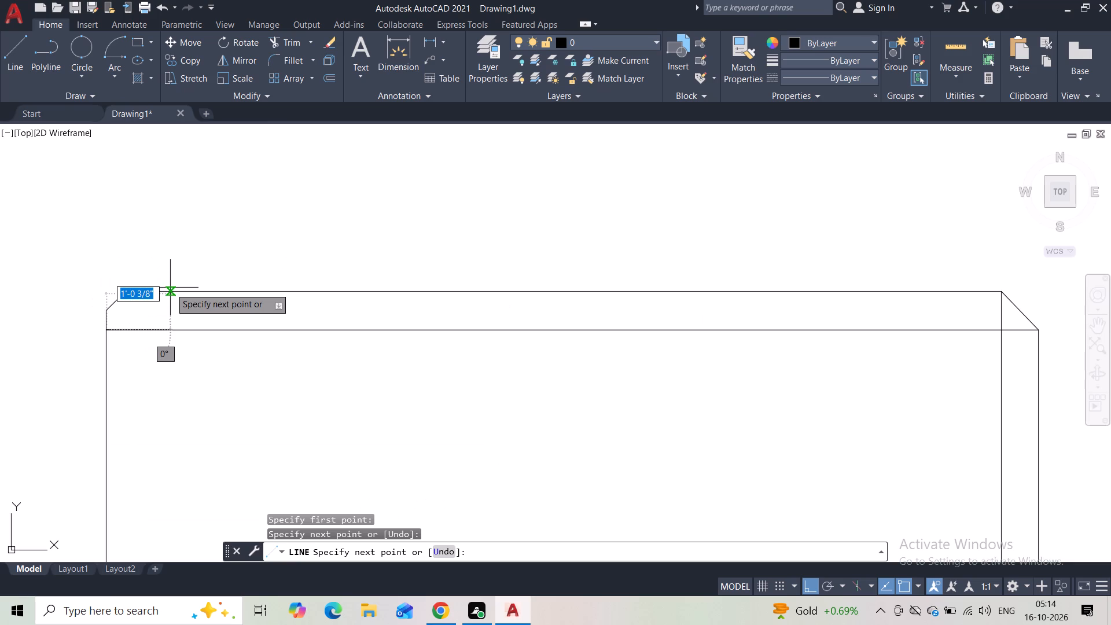
key("Escape")
Erase the small diagonal line at the tower's building-side top corner.
scroll(148, 302, "up", 2)
middle_click_drag(124, 311, 297, 299)
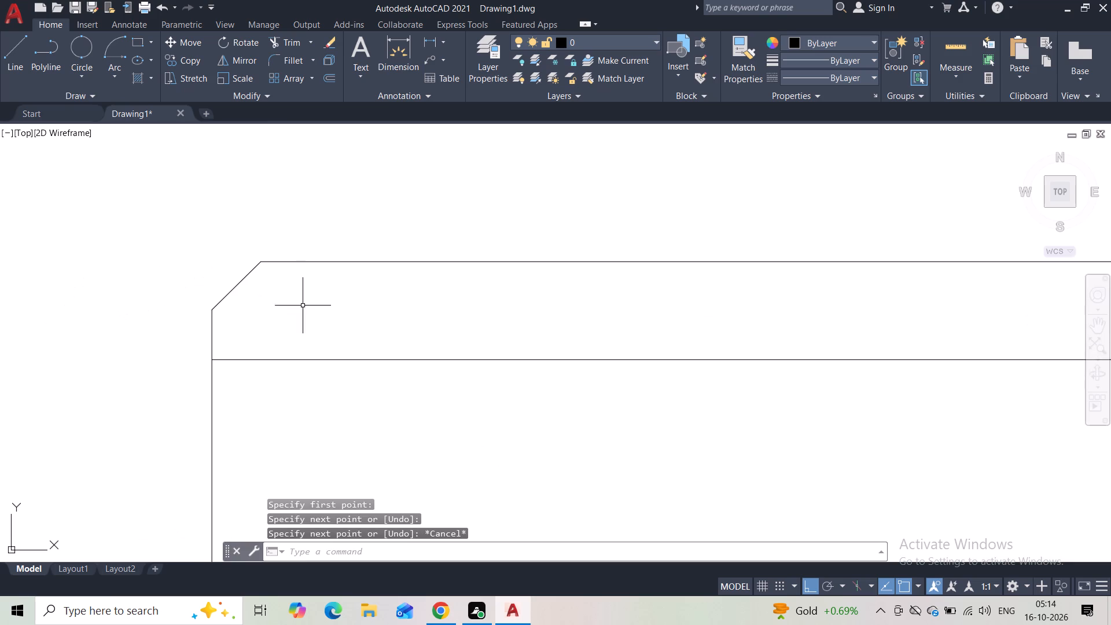
left_click(230, 268)
left_click(226, 308)
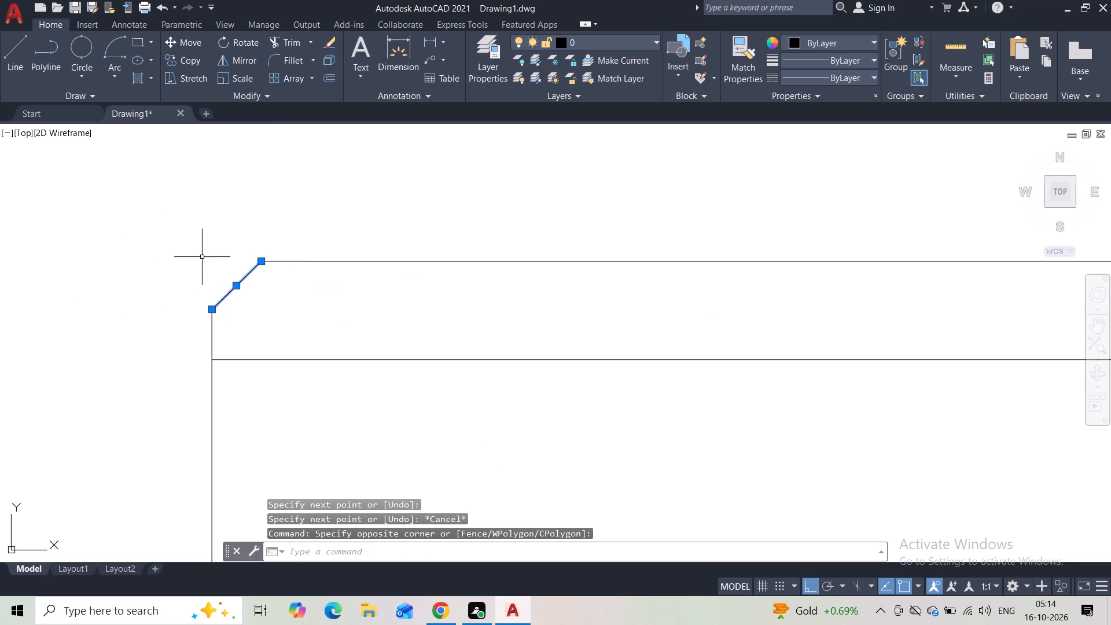
key("Delete")
With Ortho off, draw a steeper building-side corner diagonal from the new horizontal line's wall end to the end of the top line.
left_click(10, 59)
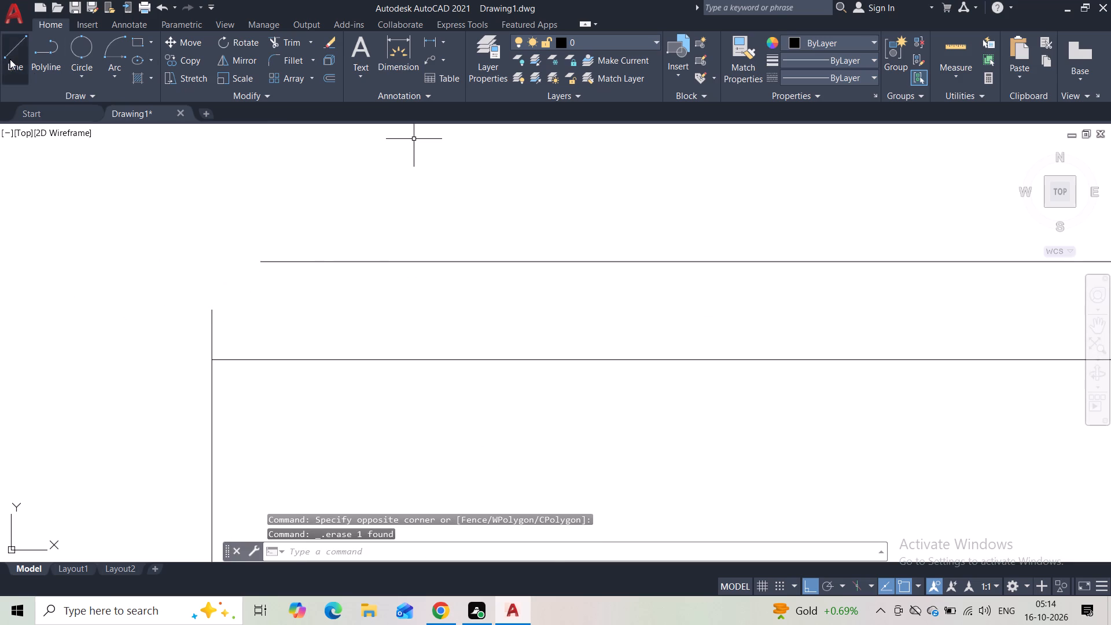
left_click(210, 356)
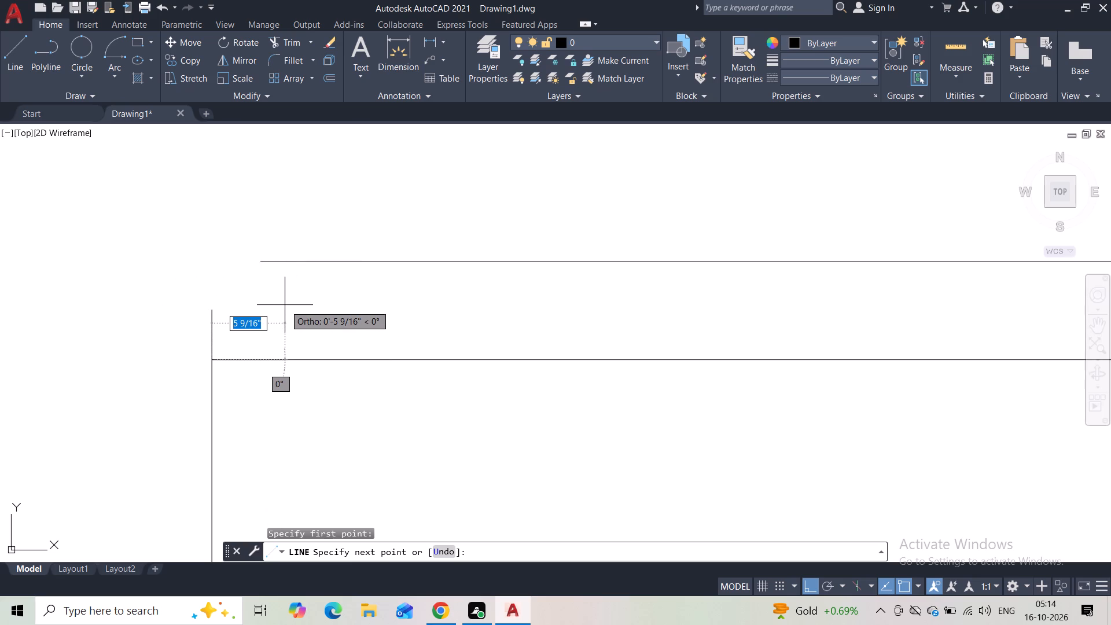
key("F8")
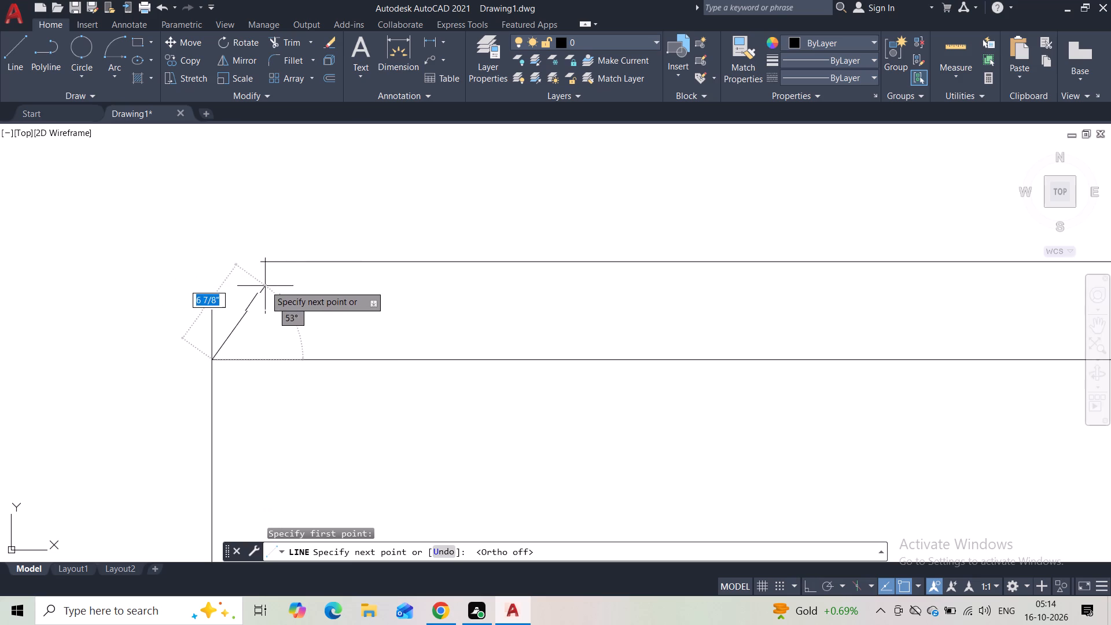
left_click(261, 264)
key("Escape")
Shorten the building-side wall line by stretching its top end down to the lower end of the new diagonal.
scroll(366, 230, "down", 1)
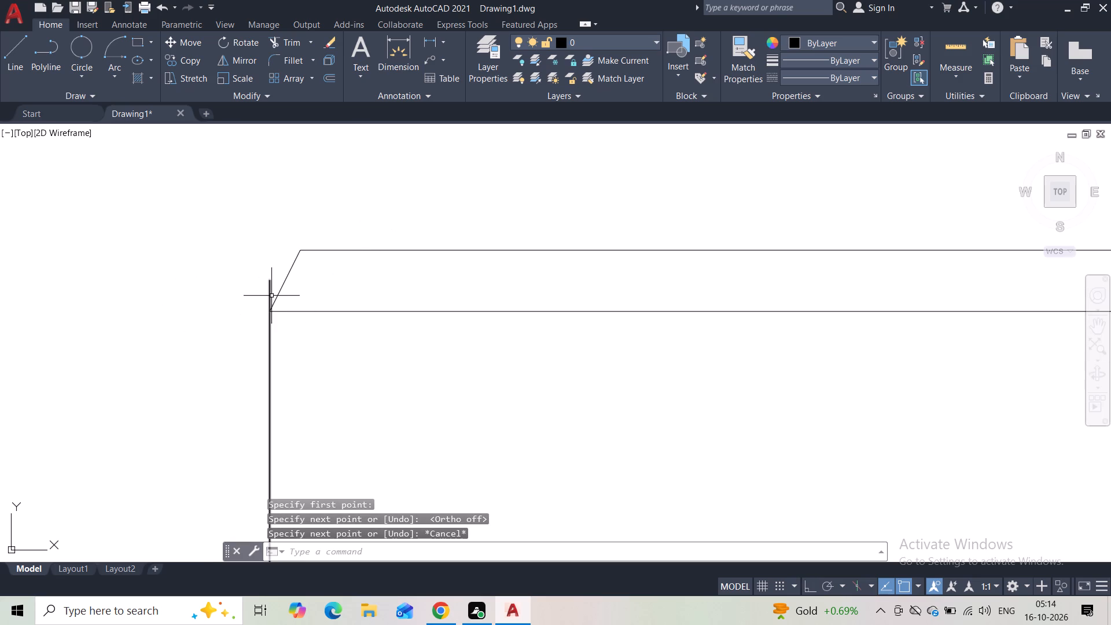
left_click(275, 290)
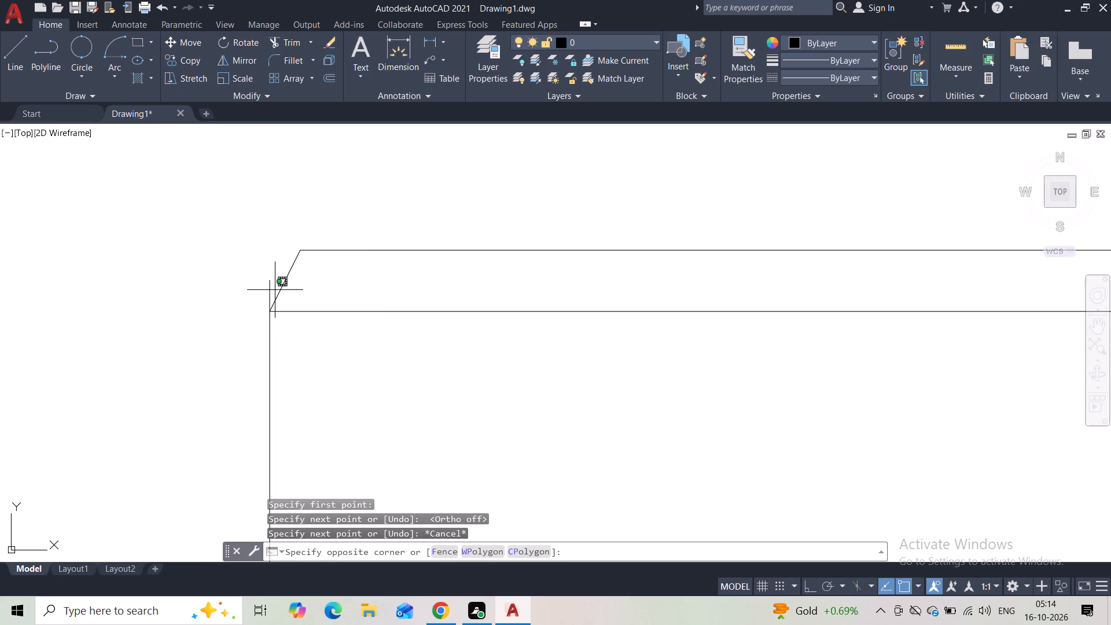
left_click(265, 295)
key("Escape")
left_click(269, 287)
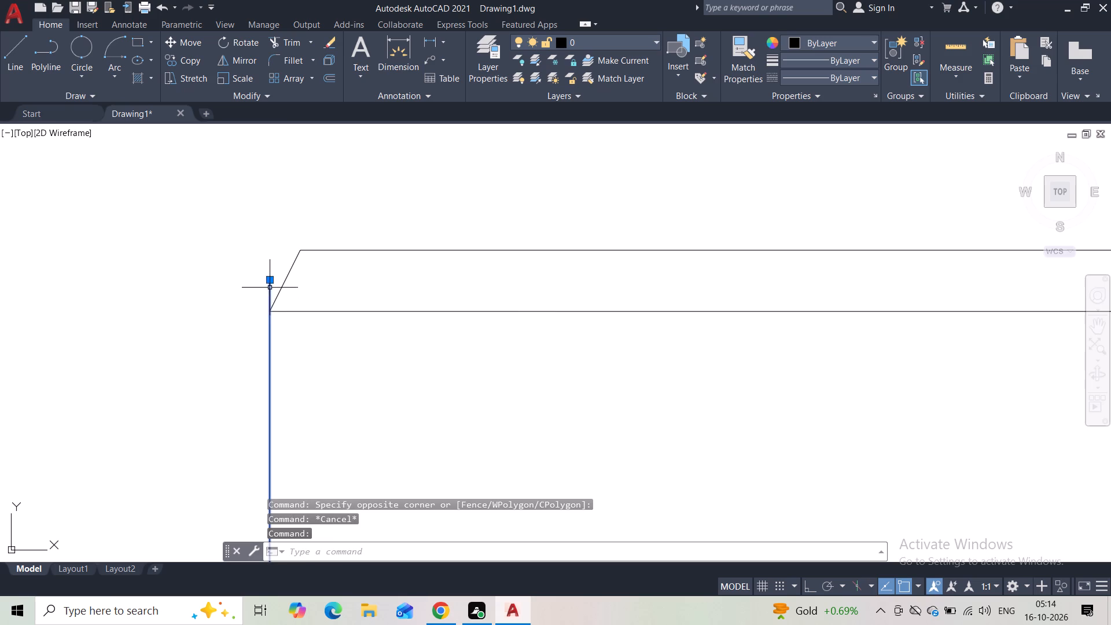
left_click(271, 283)
left_click(270, 313)
key("Escape")
Trim the part of the new horizontal line between the tower's inner and outer wall lines at the far side.
scroll(273, 273, "down", 3)
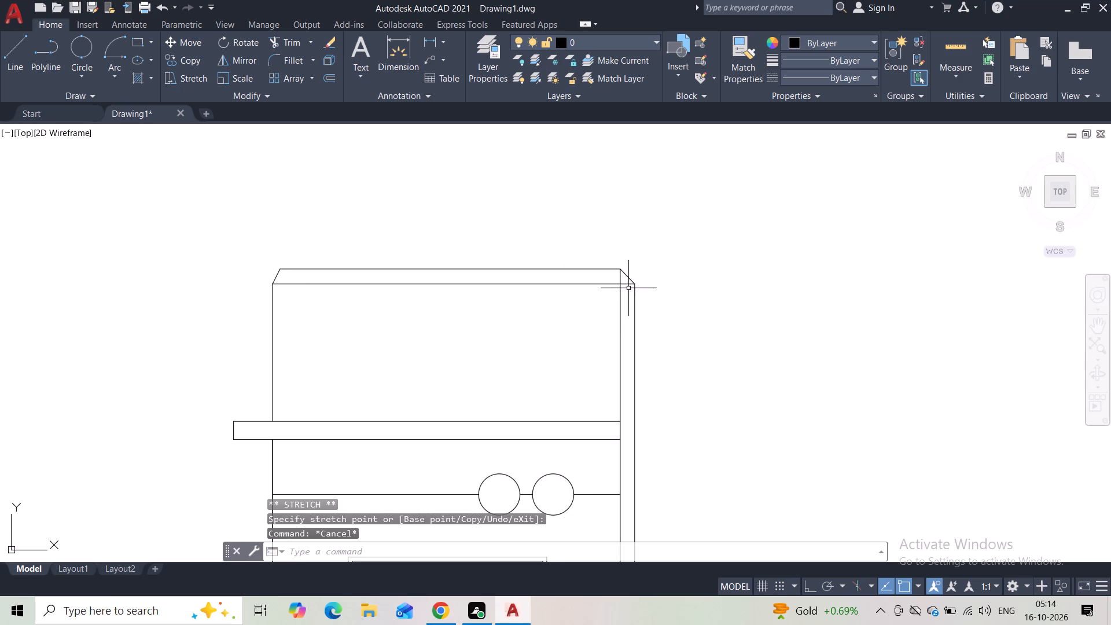
scroll(624, 292, "up", 2)
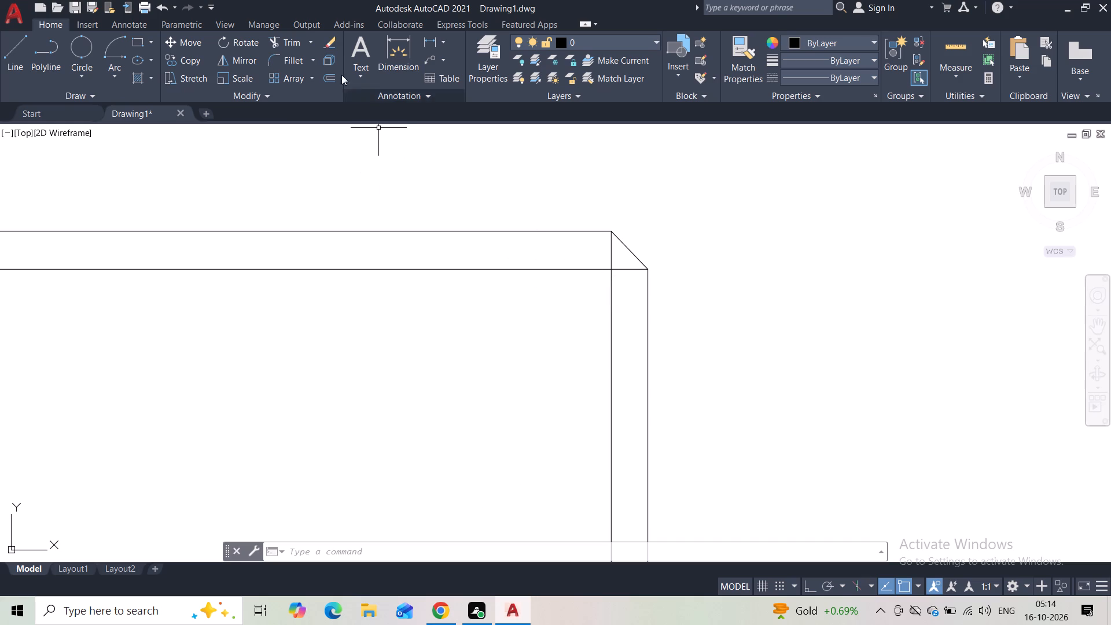
left_click(297, 47)
left_click_drag(628, 265, 627, 288)
key("Escape")
Hatch the tower's top panel between the new horizontal line and the projecting ledge, with the pattern scale set to 30.
scroll(627, 288, "down", 4)
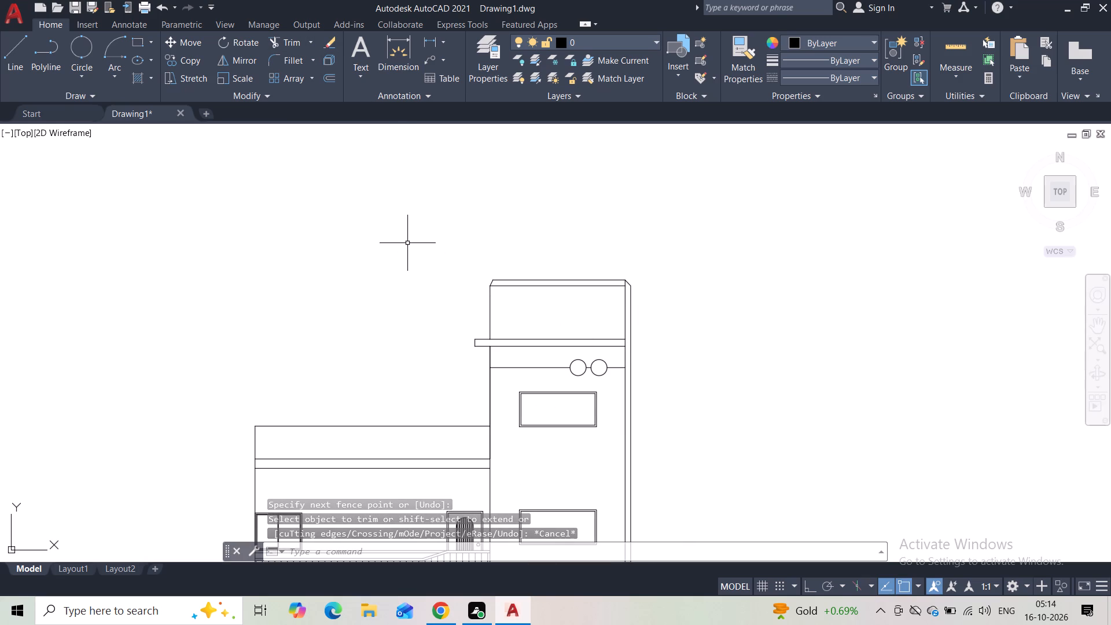
key("h")
left_click(421, 282)
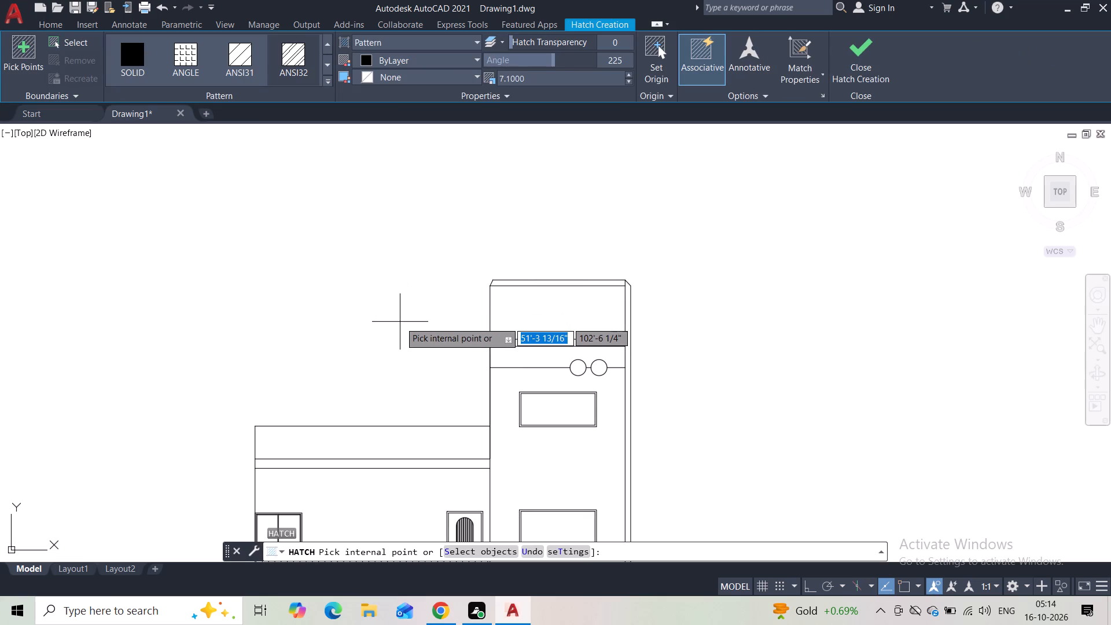
left_click(510, 314)
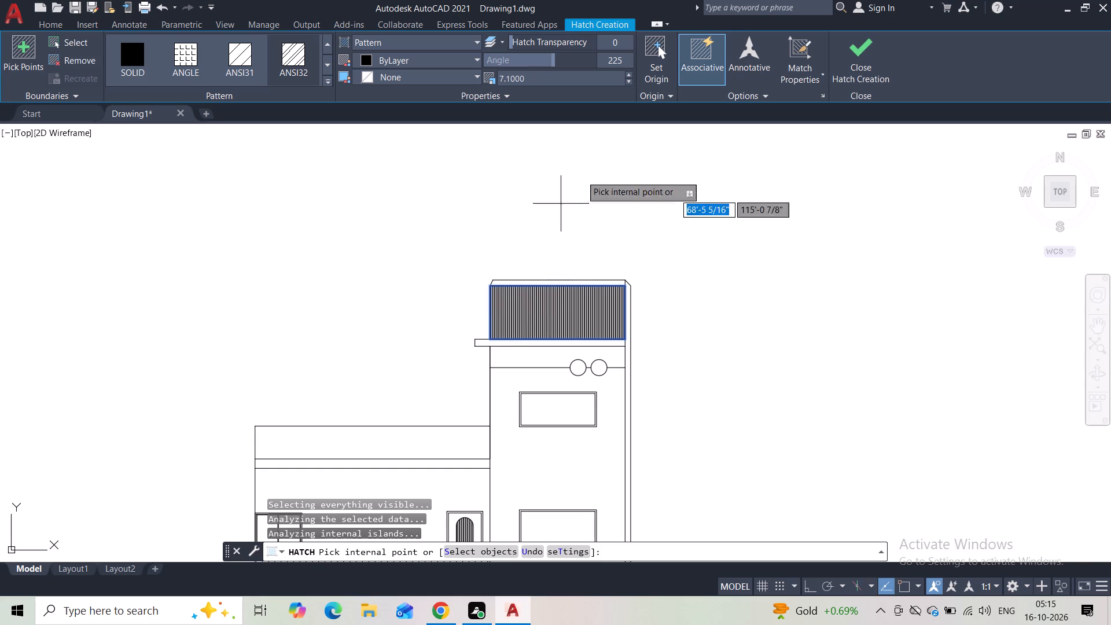
left_click(630, 77)
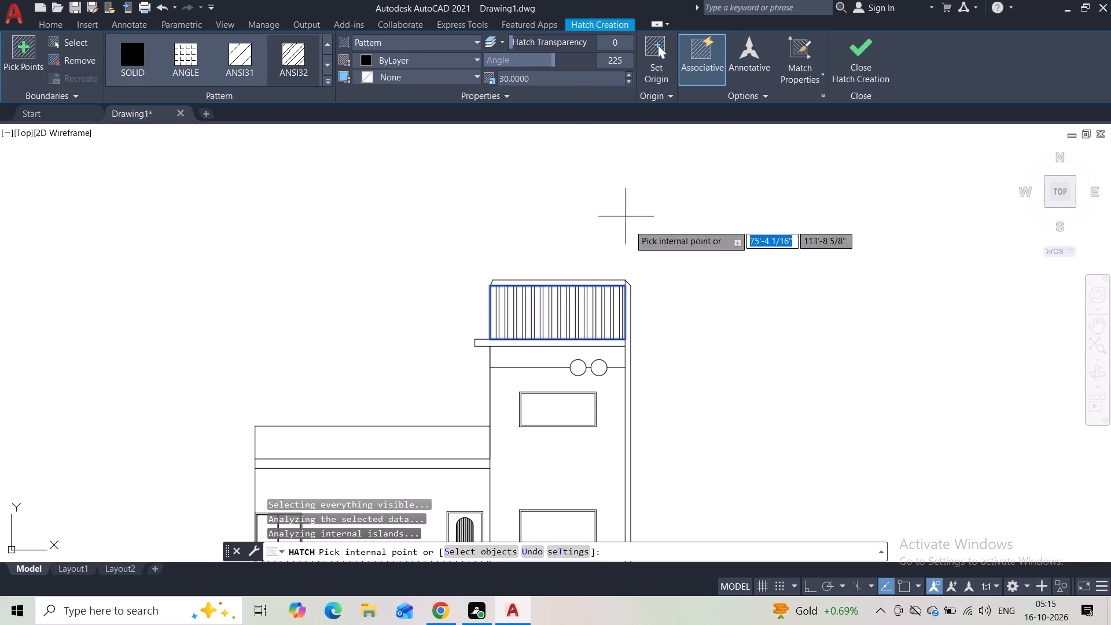
Change the tower panel's hatch pattern to ANSI37.
scroll(653, 292, "down", 2)
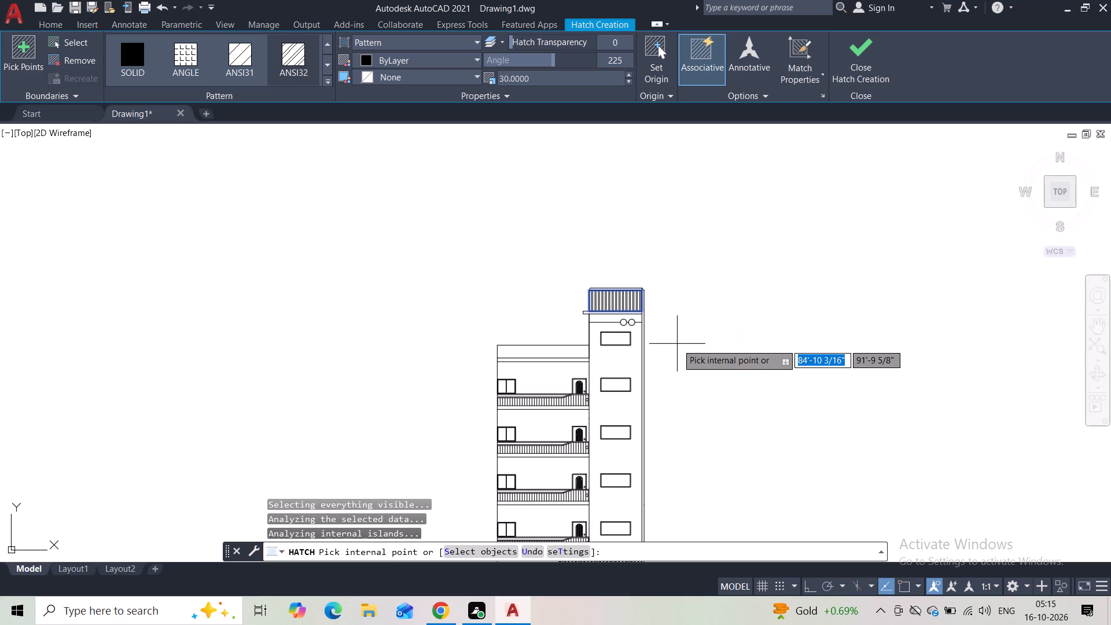
scroll(676, 345, "down", 1)
scroll(668, 377, "up", 2)
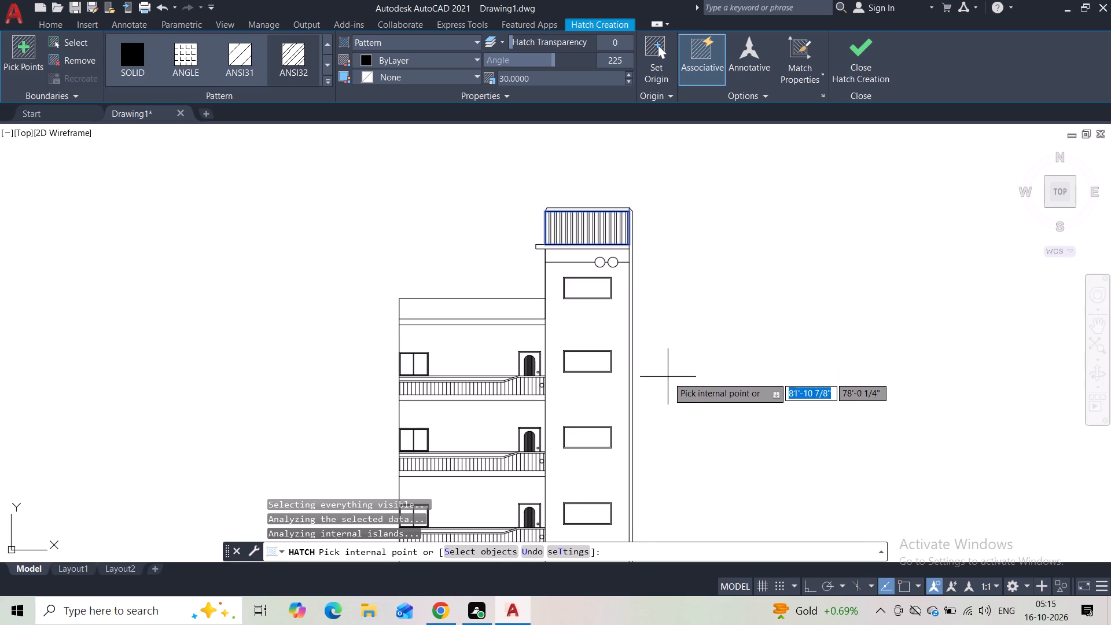
scroll(631, 341, "up", 1)
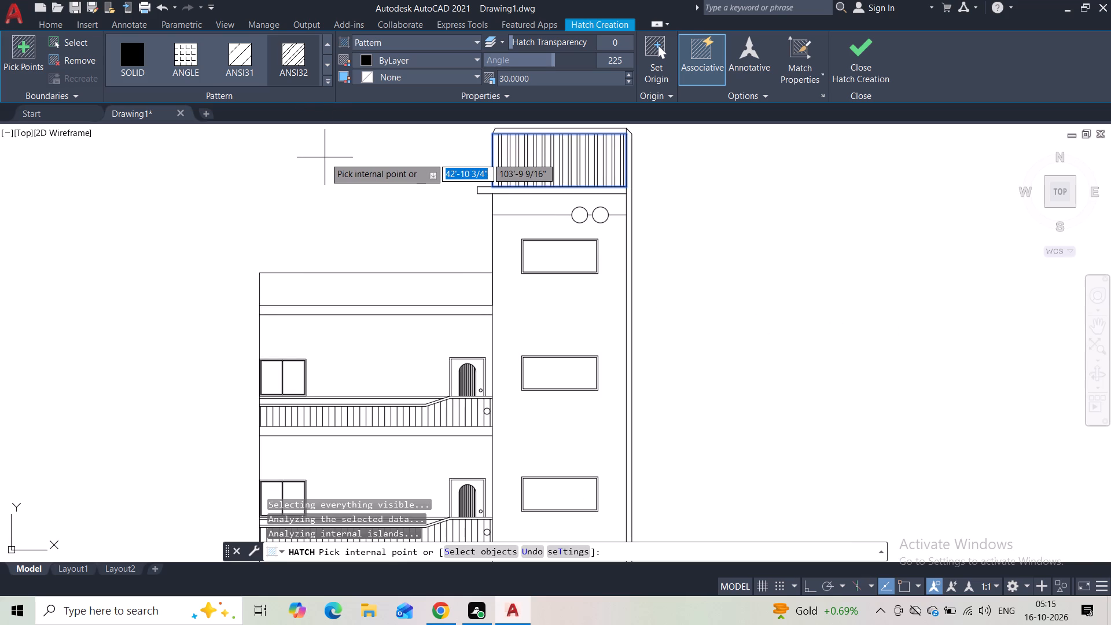
left_click(326, 82)
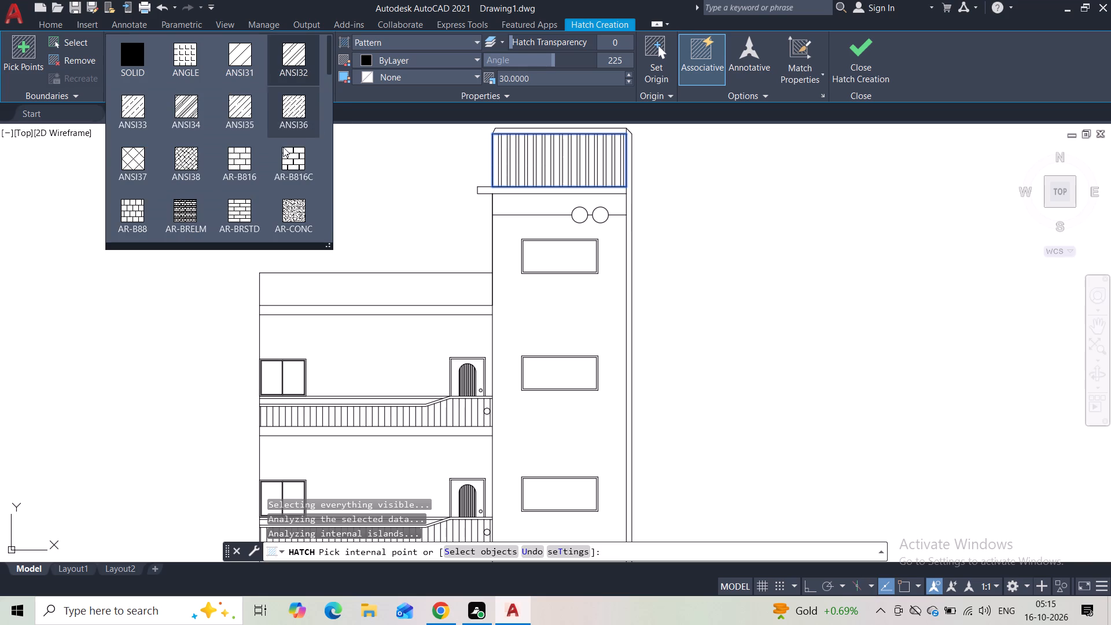
left_click(138, 160)
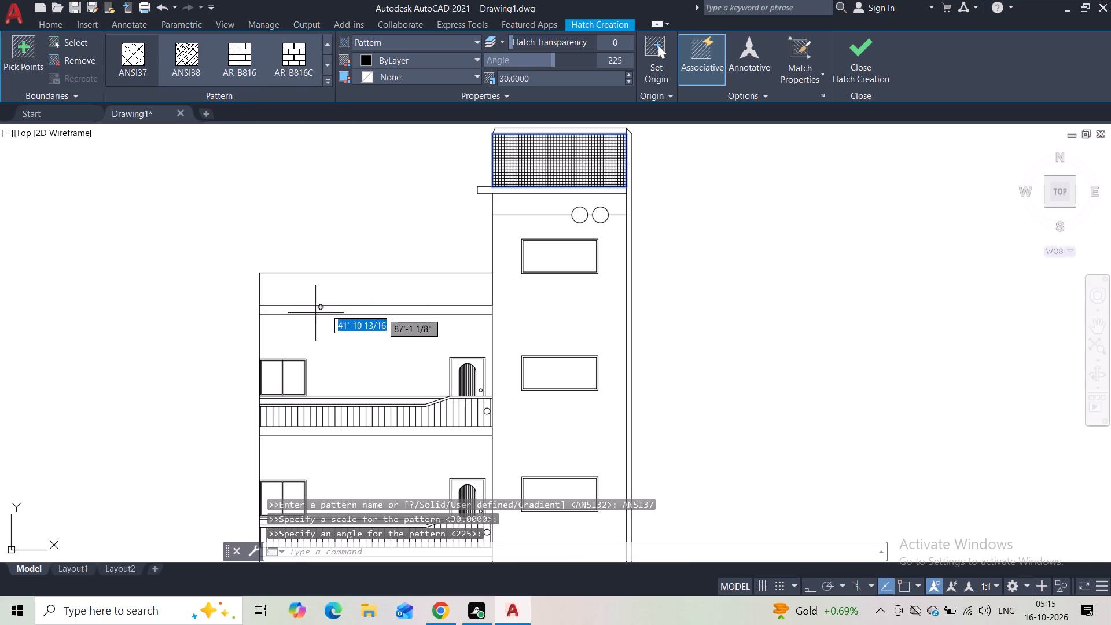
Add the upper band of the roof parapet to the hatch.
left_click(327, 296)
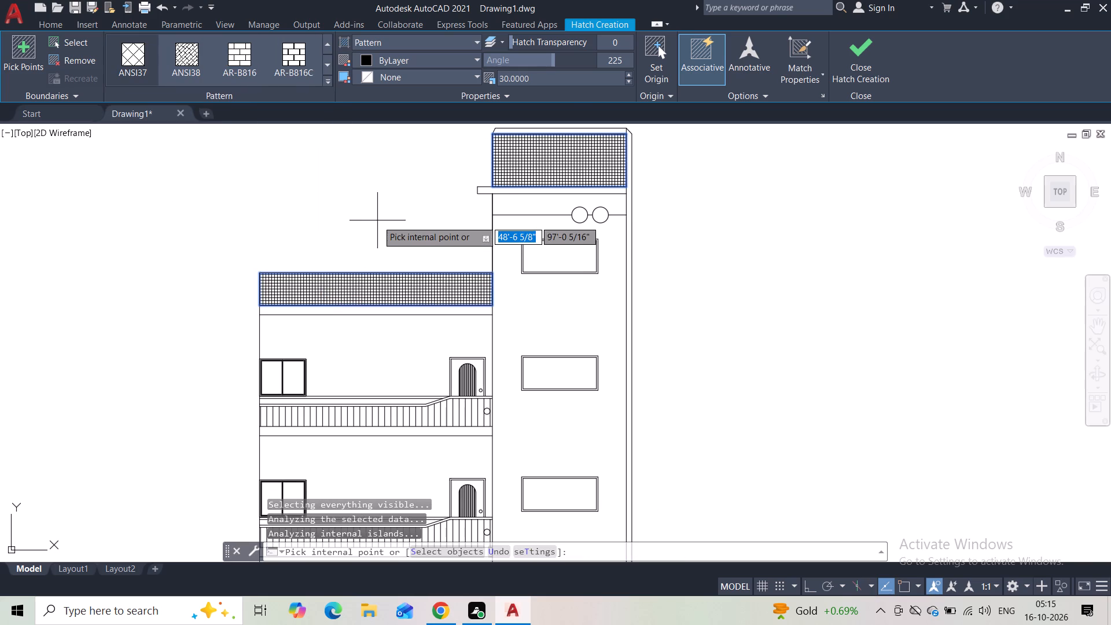
Adjust the hatch angle to 241.
left_click_drag(554, 60, 520, 62)
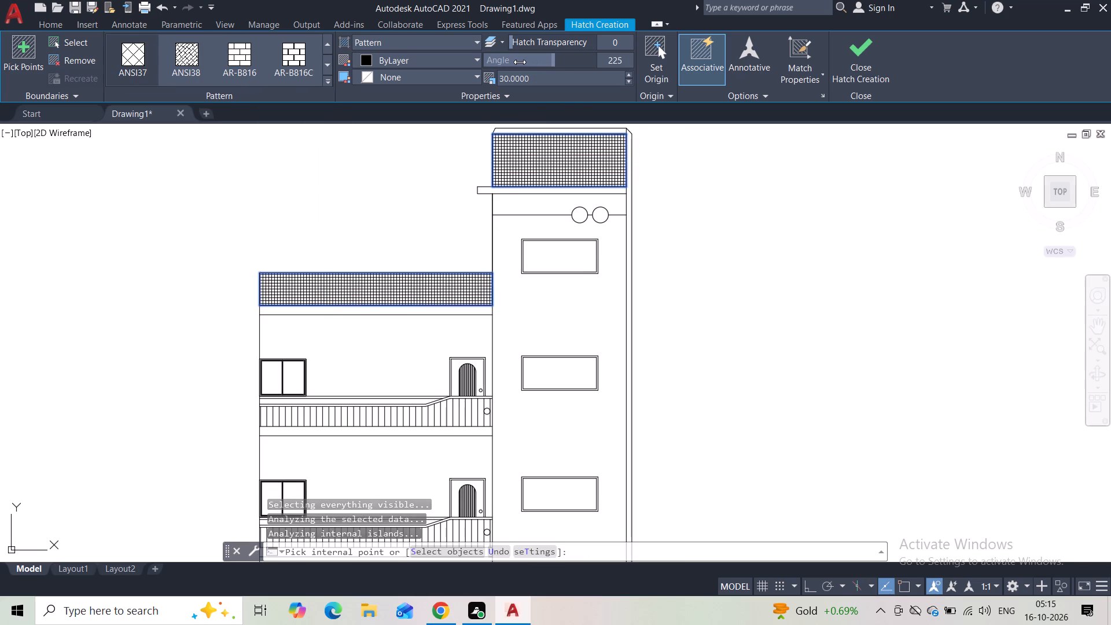
left_click_drag(520, 62, 508, 63)
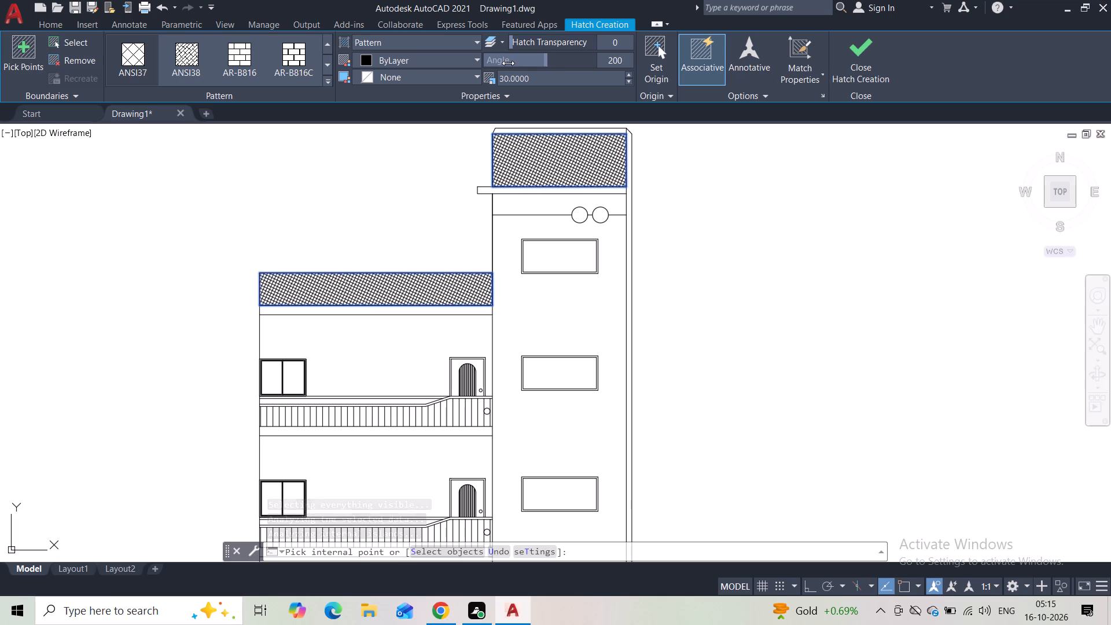
left_click_drag(508, 63, 507, 65)
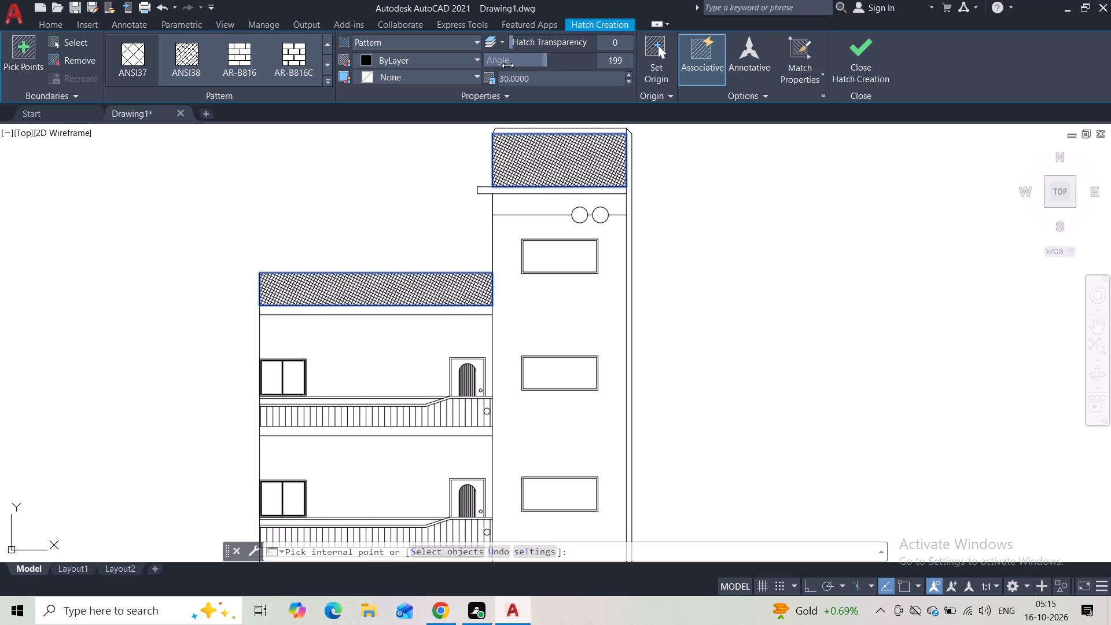
left_click_drag(507, 65, 535, 61)
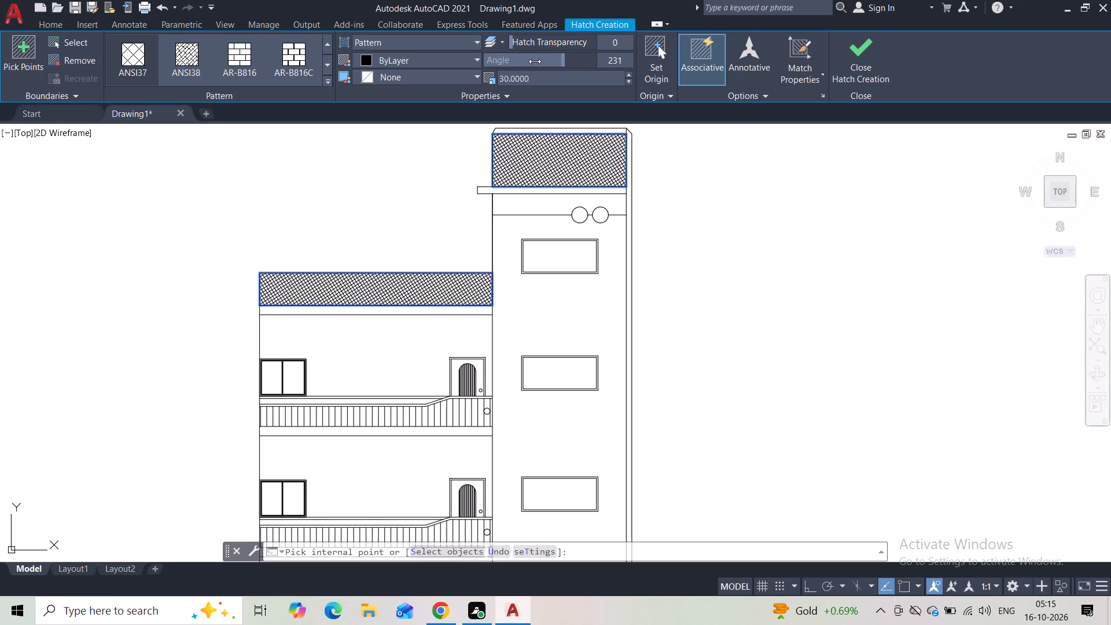
left_click_drag(535, 61, 528, 62)
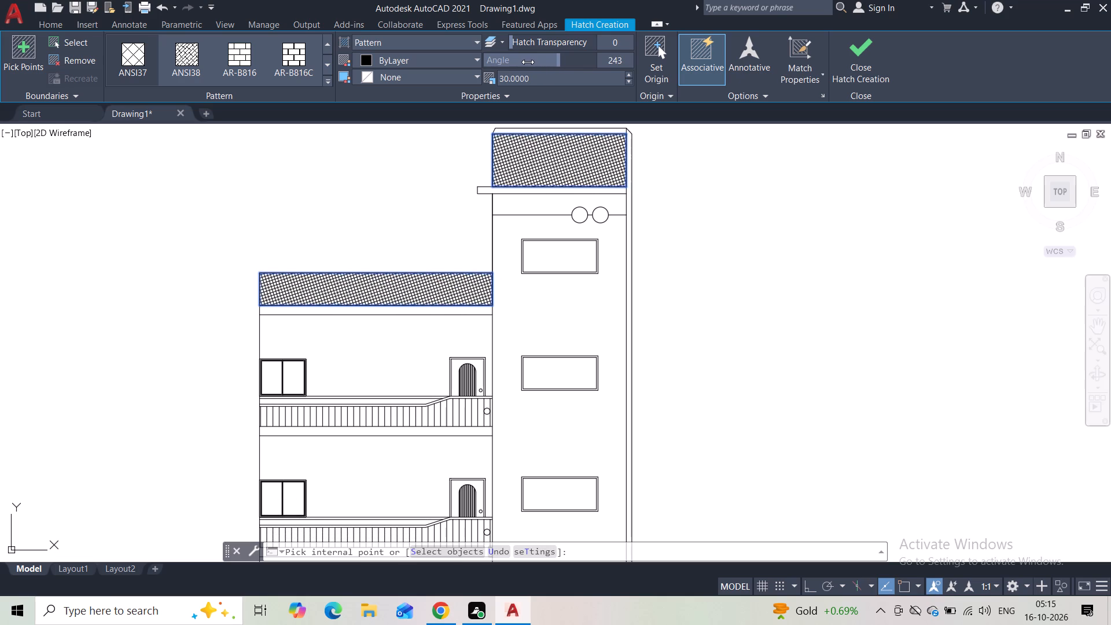
left_click_drag(528, 62, 527, 63)
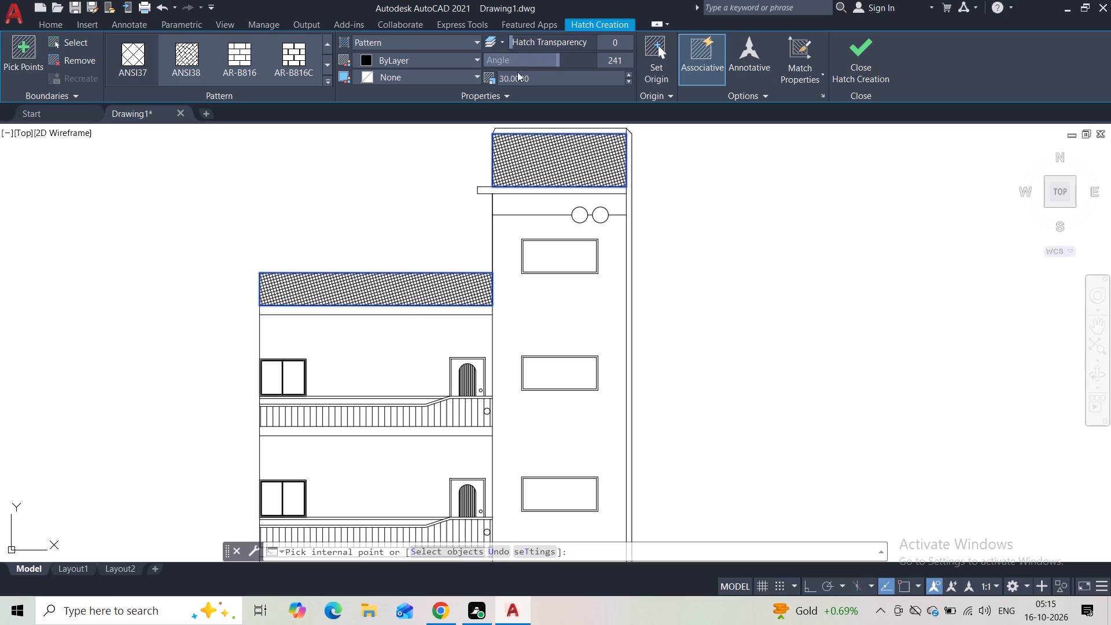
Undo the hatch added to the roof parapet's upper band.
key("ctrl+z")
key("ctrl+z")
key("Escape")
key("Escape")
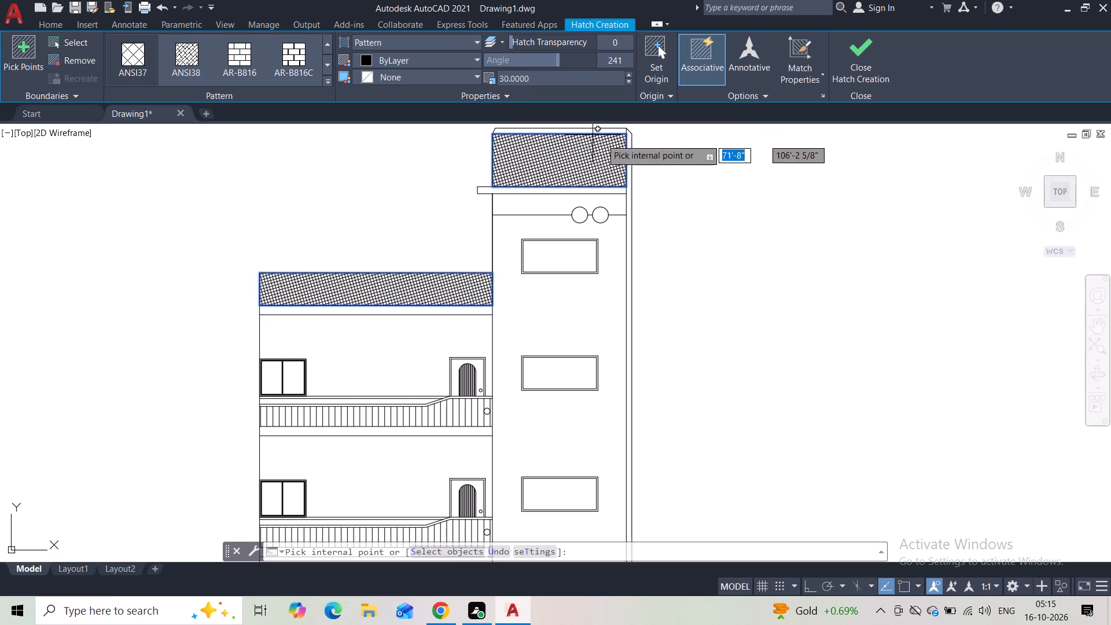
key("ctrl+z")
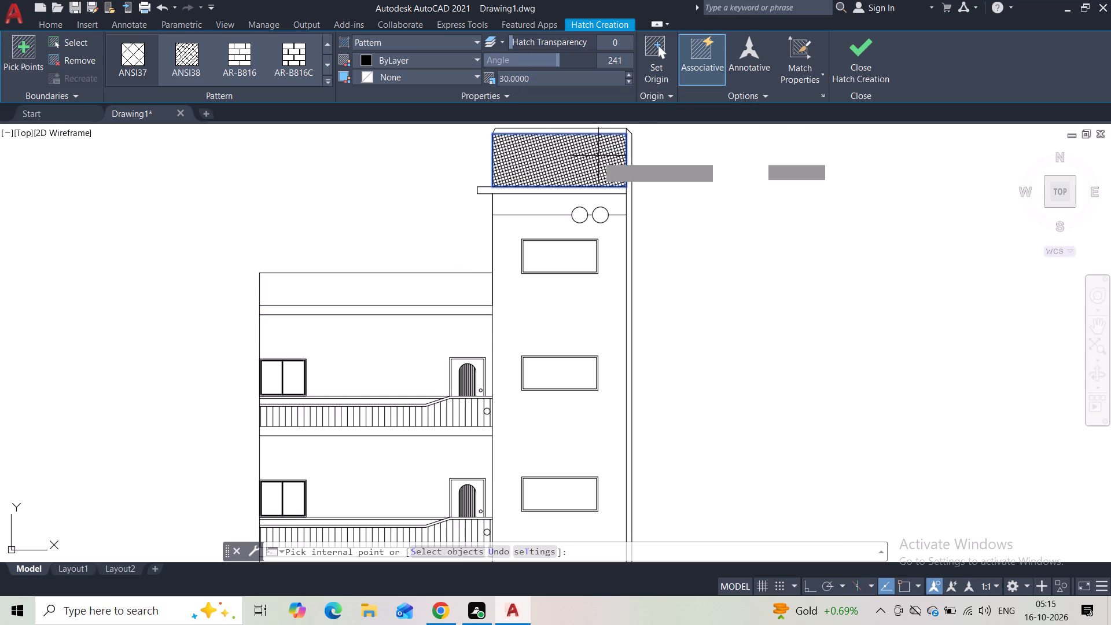
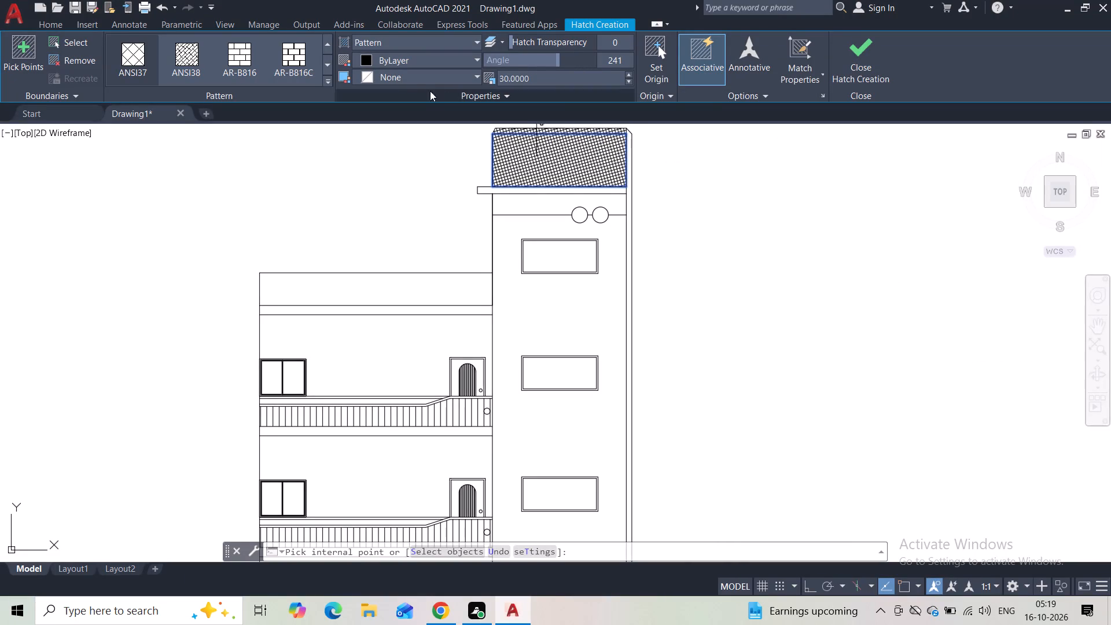
Change the hatch pattern of the tower's top panel to ANSI32.
left_click(329, 43)
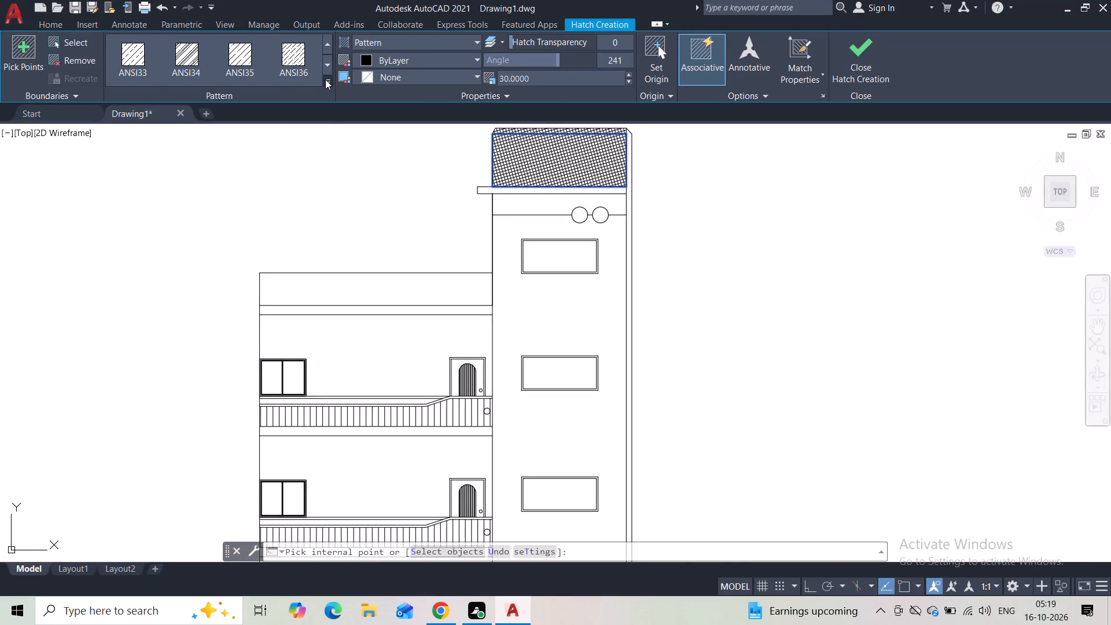
left_click(325, 79)
left_click(250, 59)
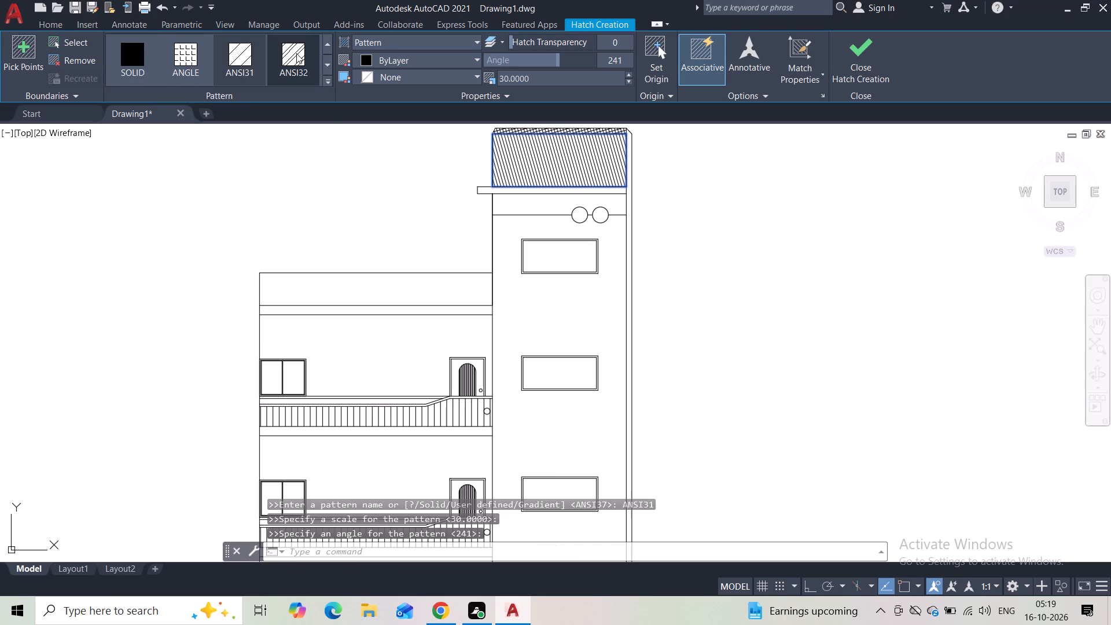
left_click(304, 56)
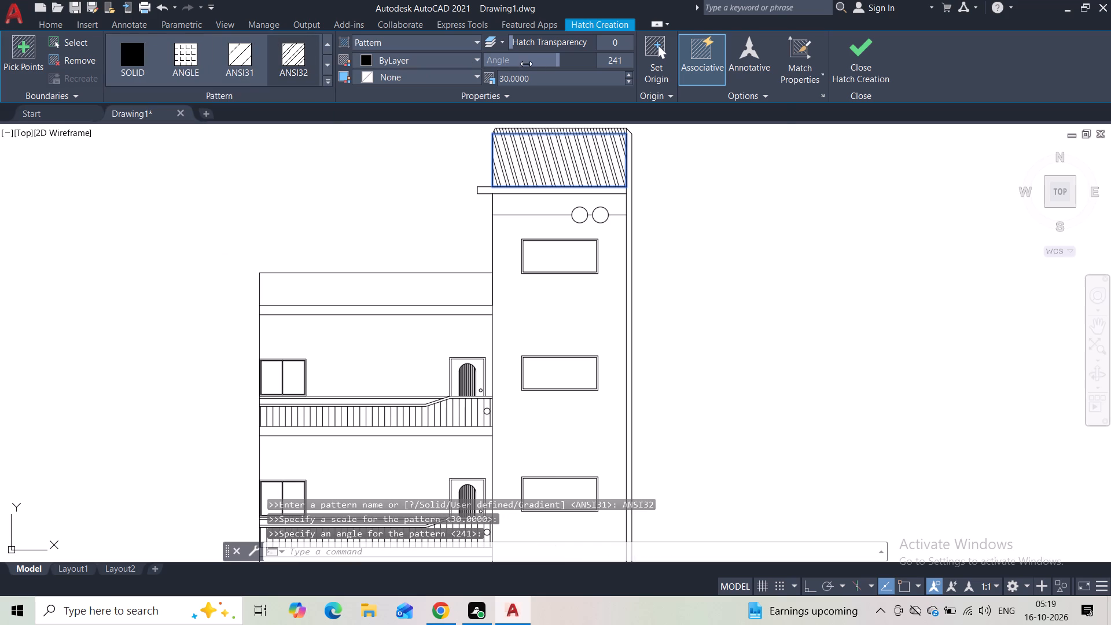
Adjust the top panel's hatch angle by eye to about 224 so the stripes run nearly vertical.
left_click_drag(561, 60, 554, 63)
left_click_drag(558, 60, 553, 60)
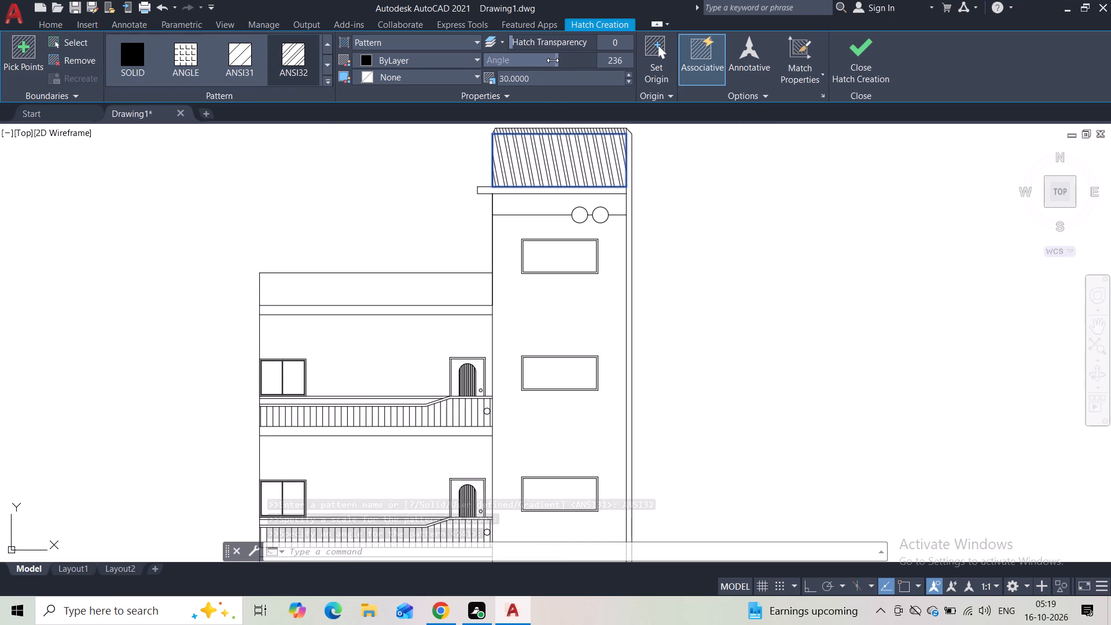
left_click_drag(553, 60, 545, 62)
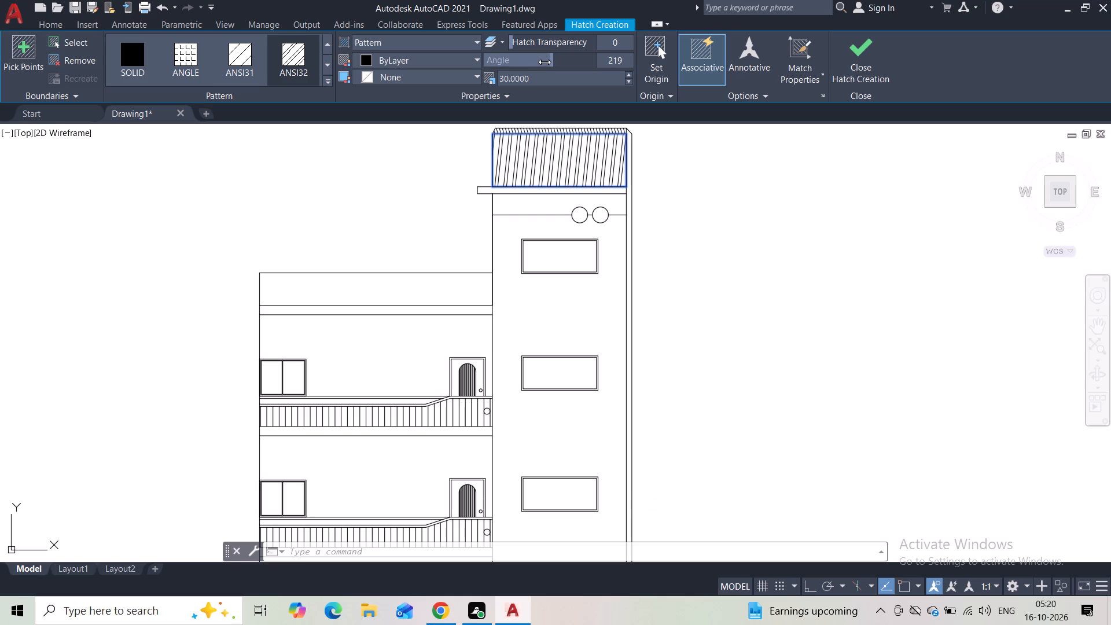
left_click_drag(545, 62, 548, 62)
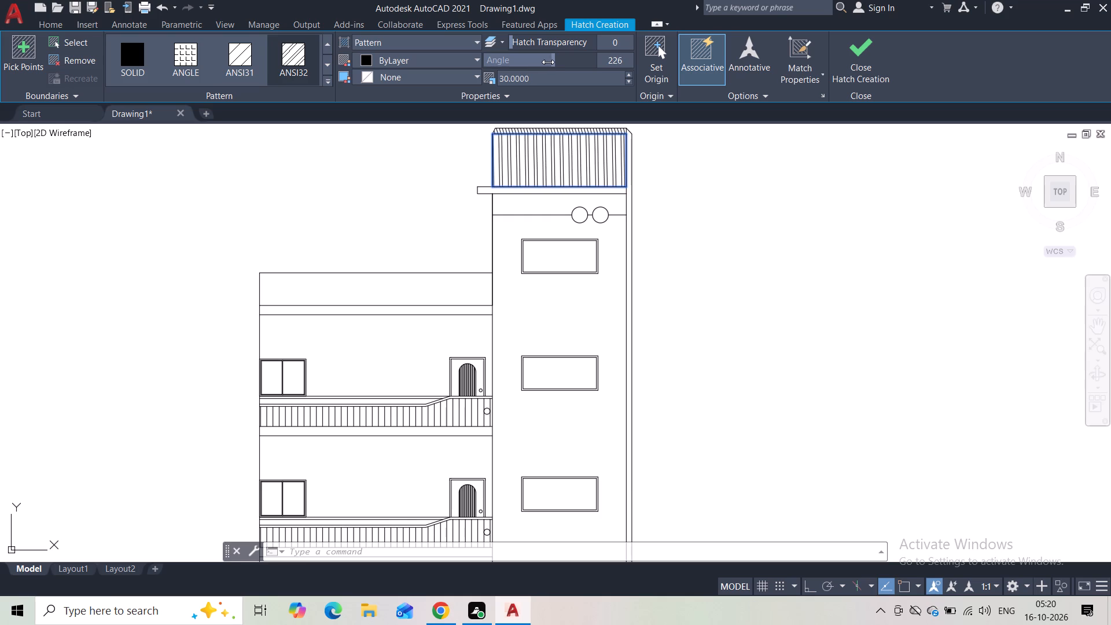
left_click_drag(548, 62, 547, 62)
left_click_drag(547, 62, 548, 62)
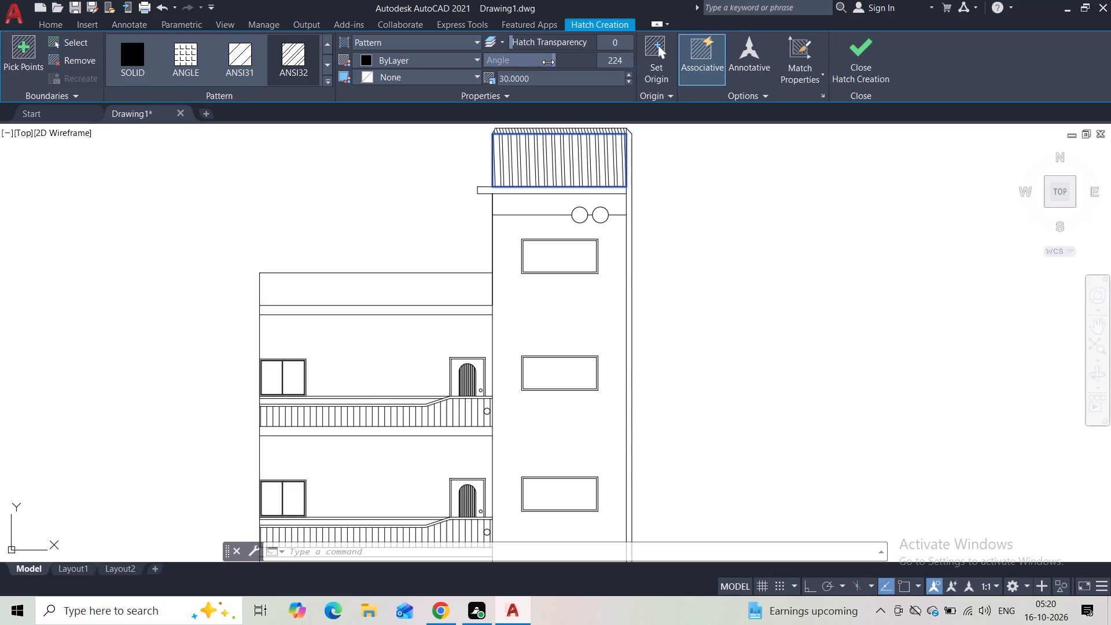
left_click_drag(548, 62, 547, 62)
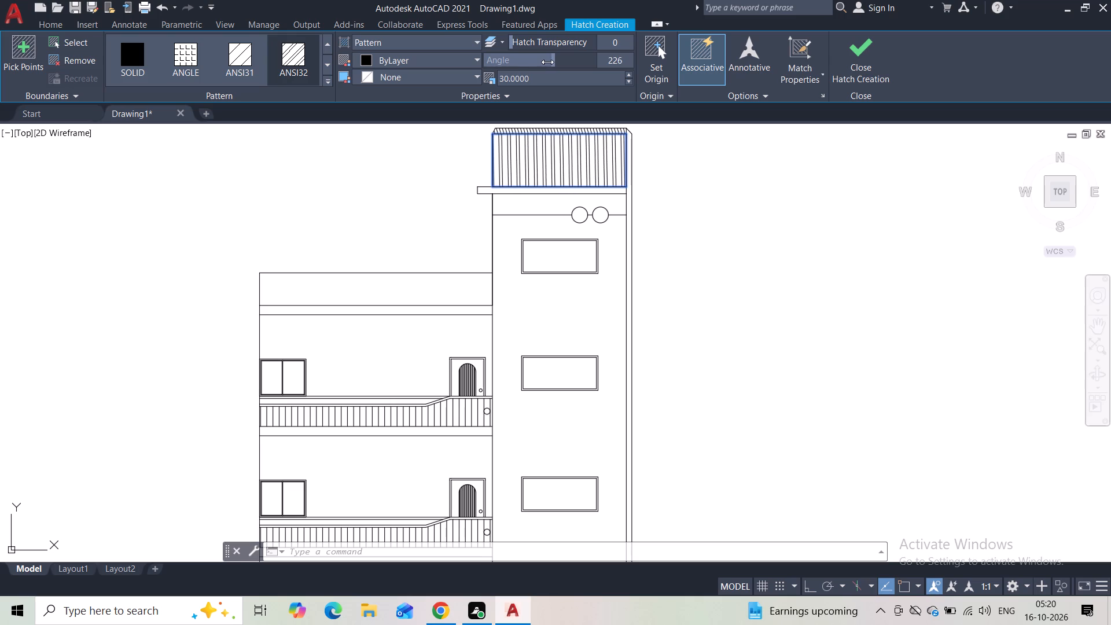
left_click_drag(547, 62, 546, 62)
Set the top panel's hatch angle to exactly 225 and its scale to 29, and finish the hatch.
scroll(637, 140, "up", 3)
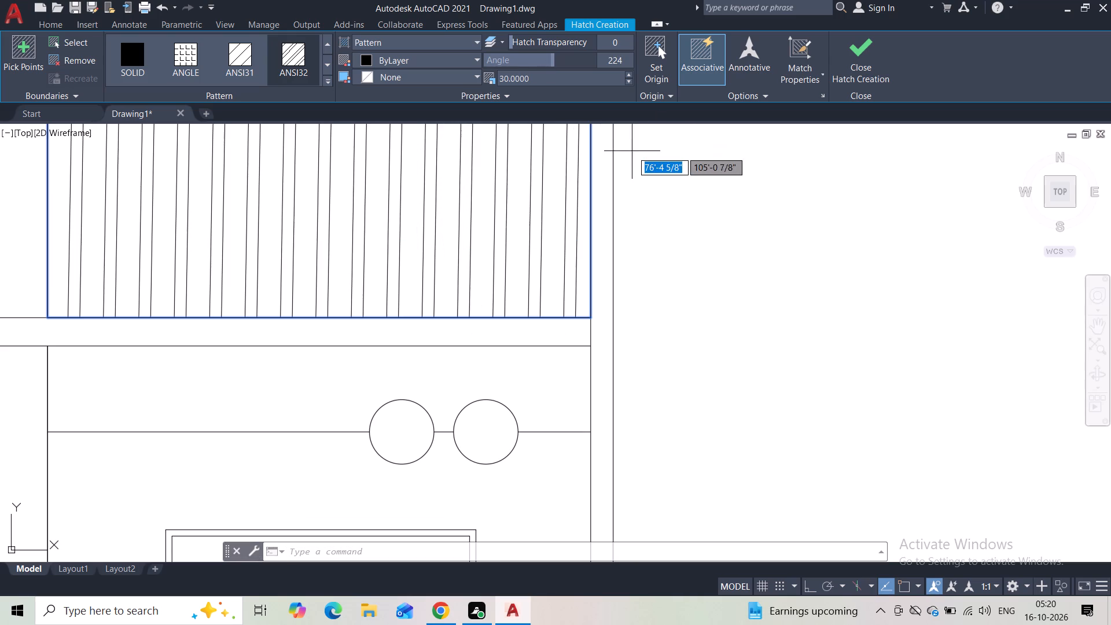
middle_click_drag(663, 222, 679, 341)
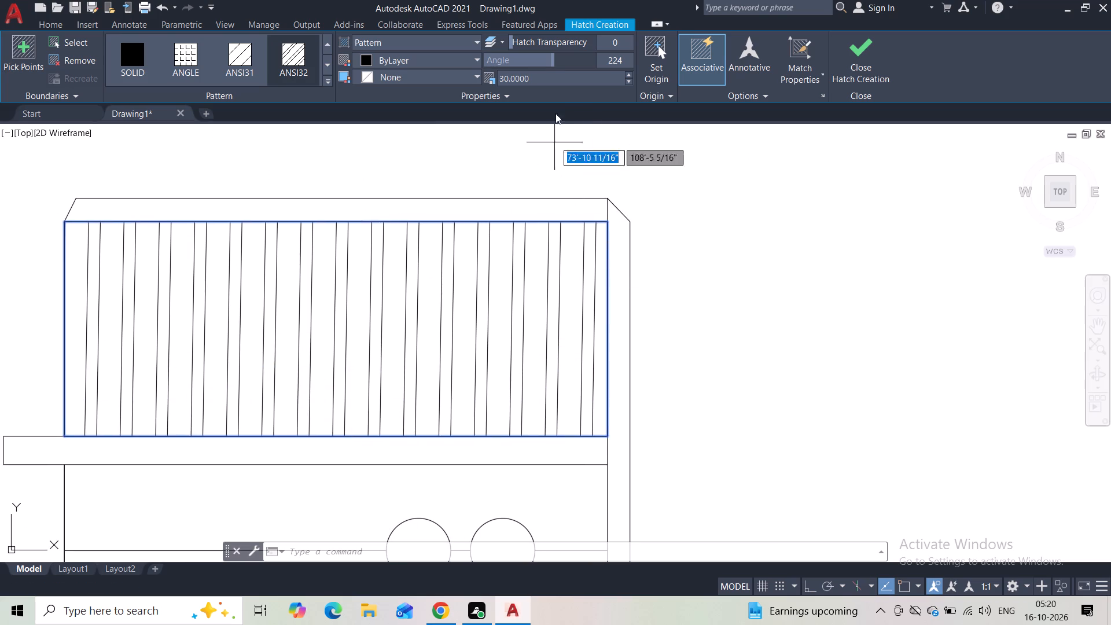
scroll(546, 61, "up", 3)
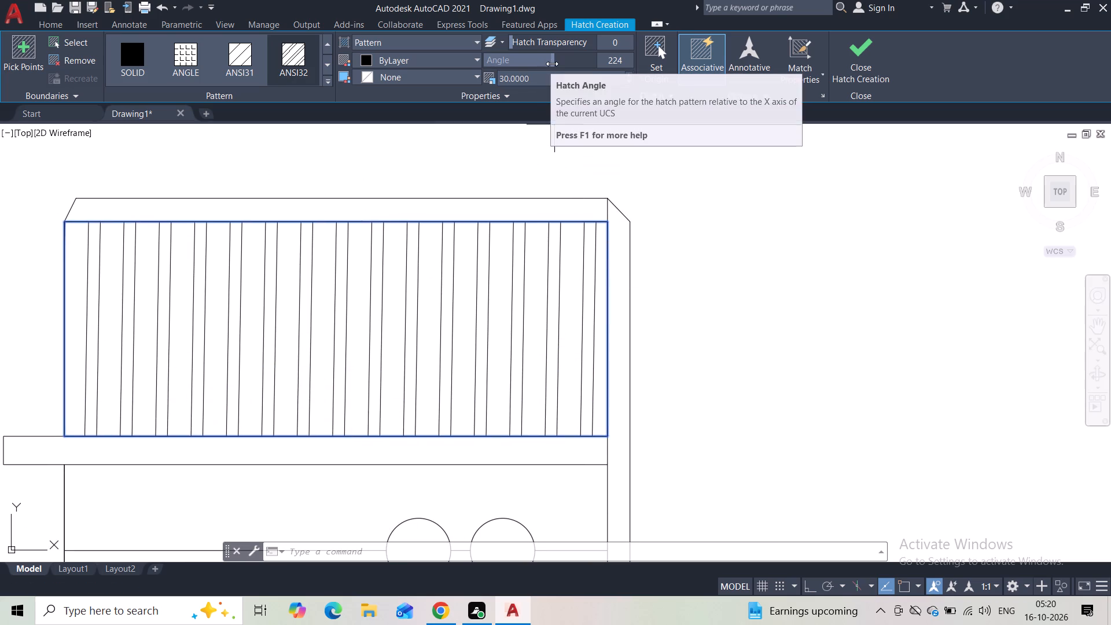
left_click(552, 64)
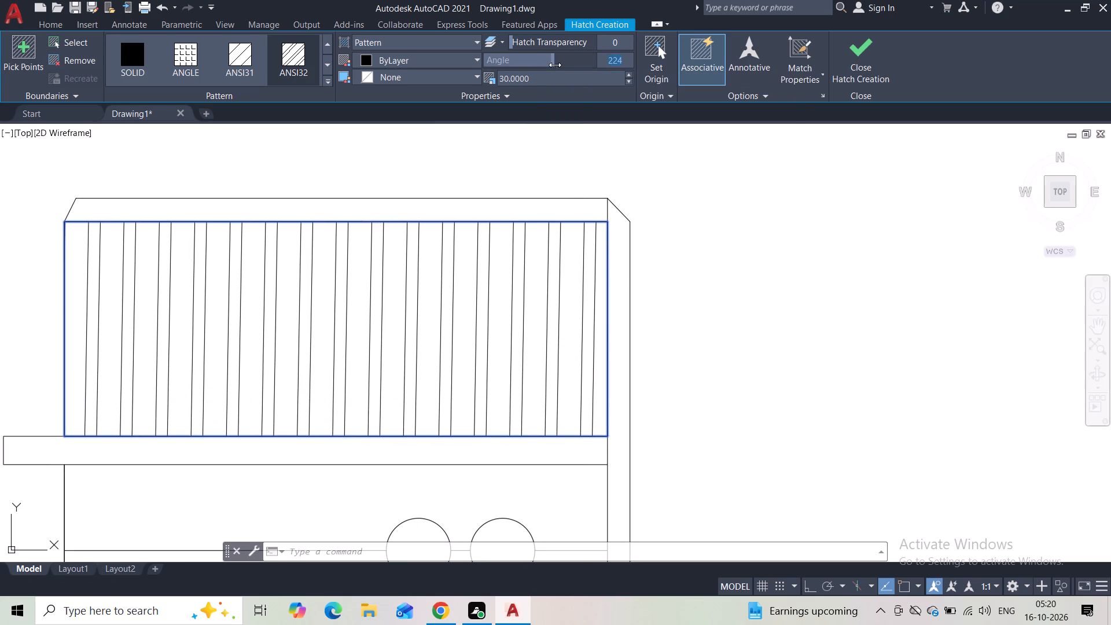
double_click(622, 58)
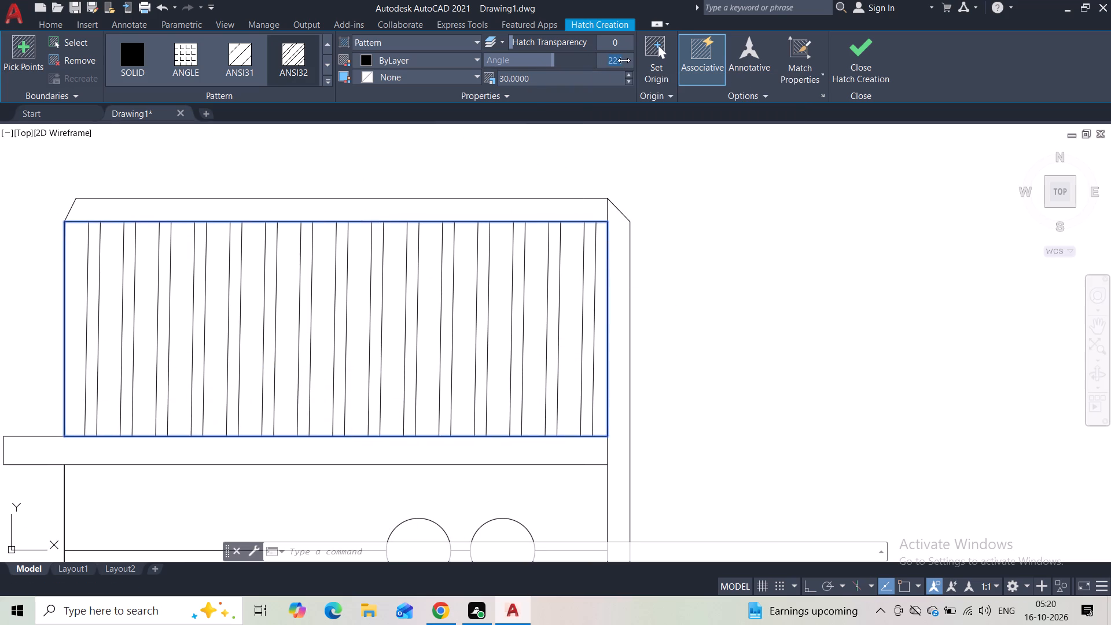
left_click(624, 60)
left_click(624, 60)
type("225")
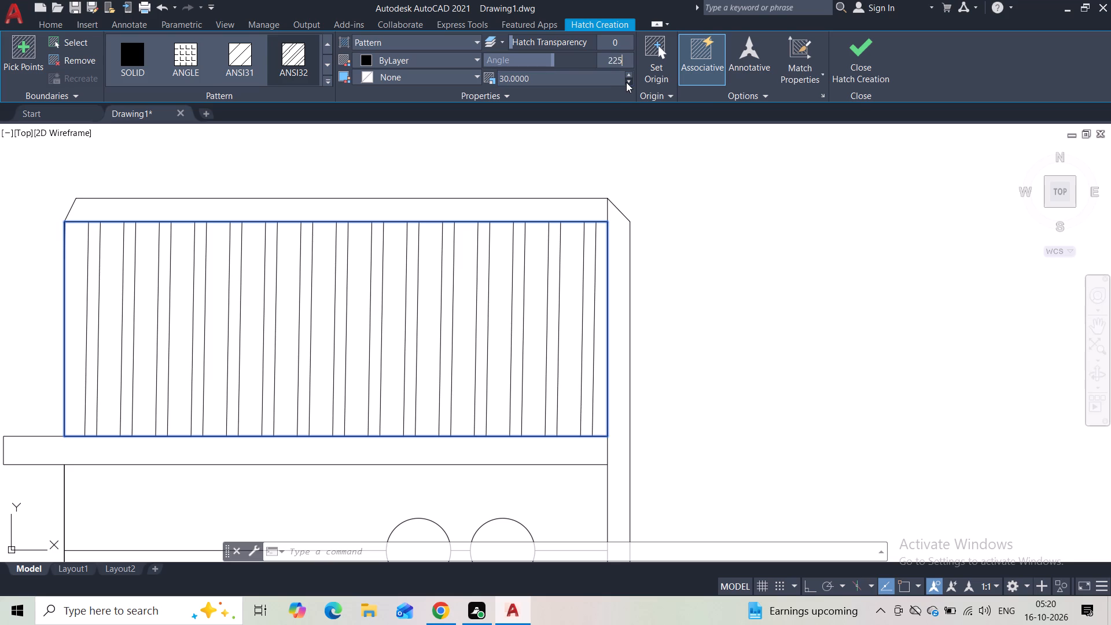
left_click(628, 82)
scroll(661, 203, "down", 3)
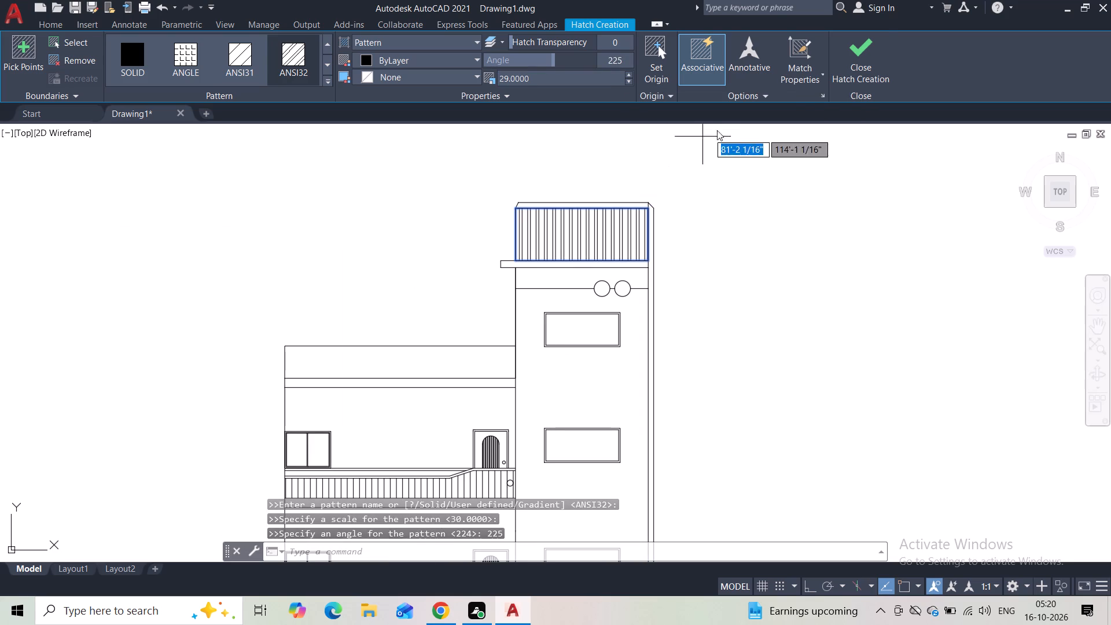
left_click(875, 73)
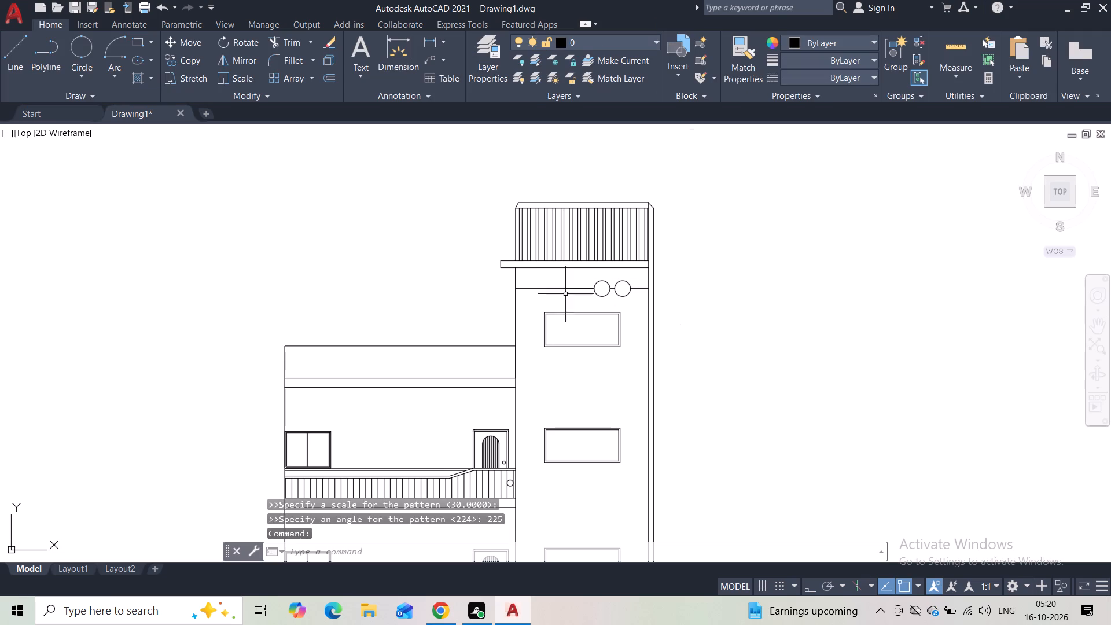
Hatch the parapet band on top of the lower wing beside the tower with the ANSI37 pattern.
key("h")
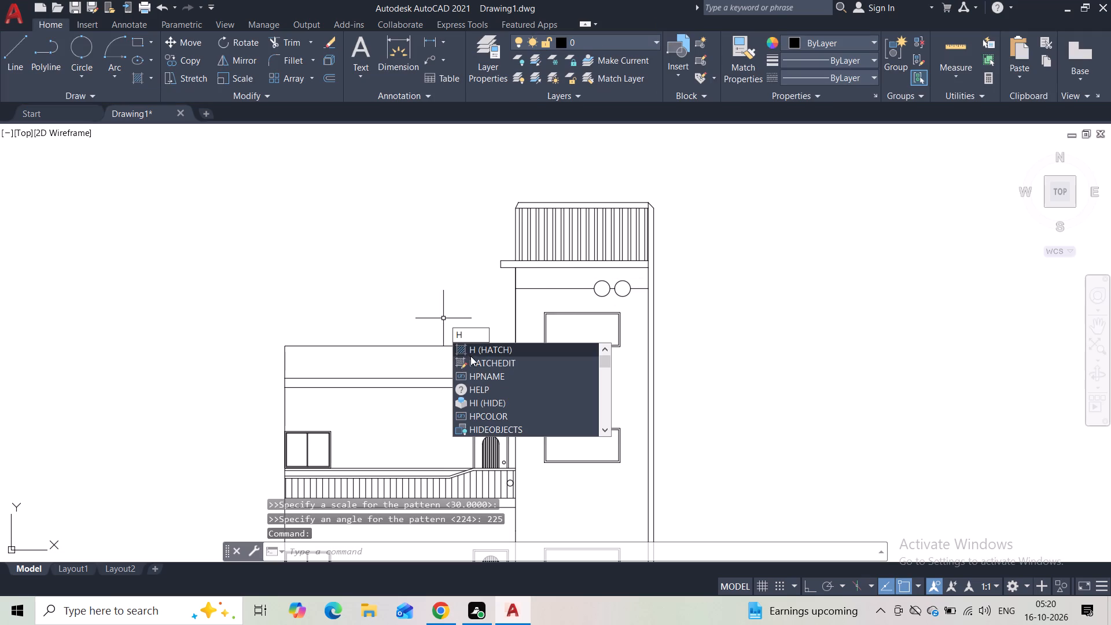
left_click(471, 350)
left_click(327, 76)
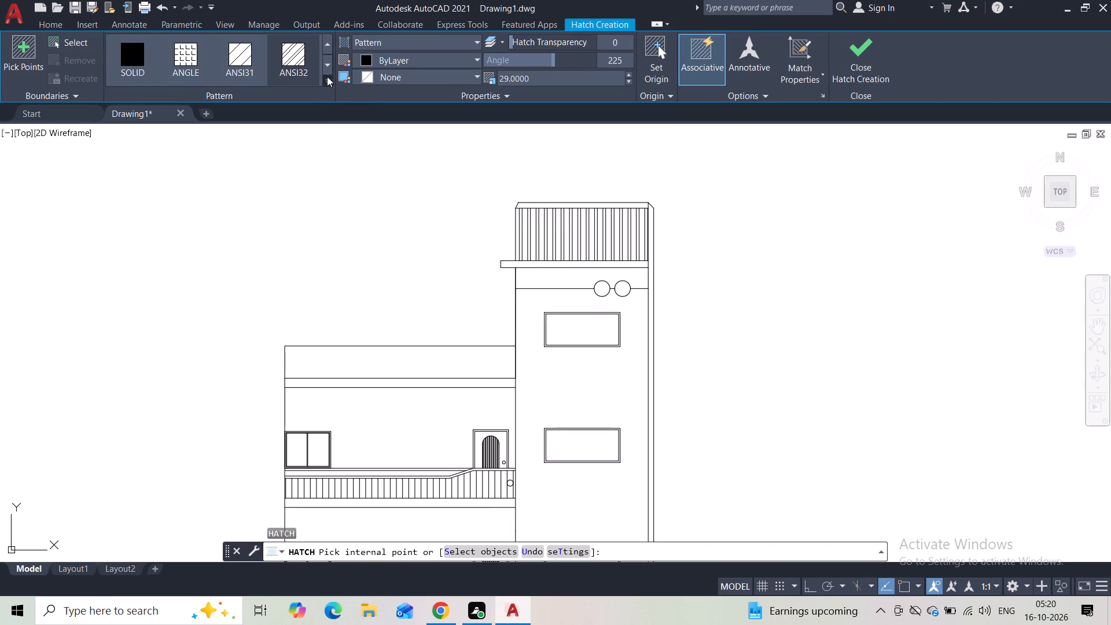
left_click(139, 161)
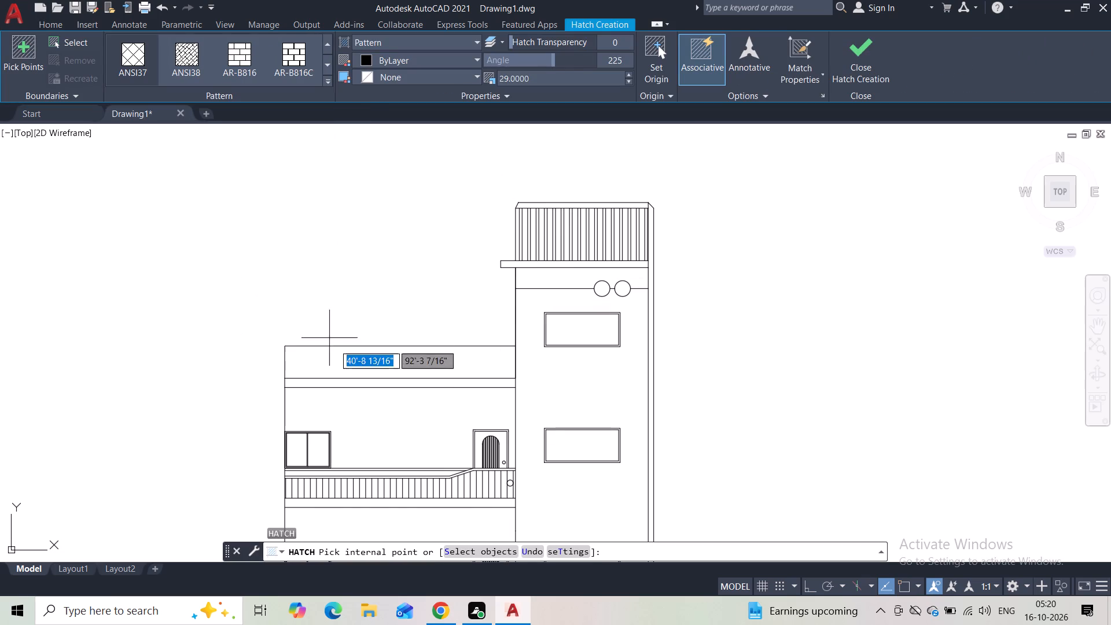
left_click(331, 356)
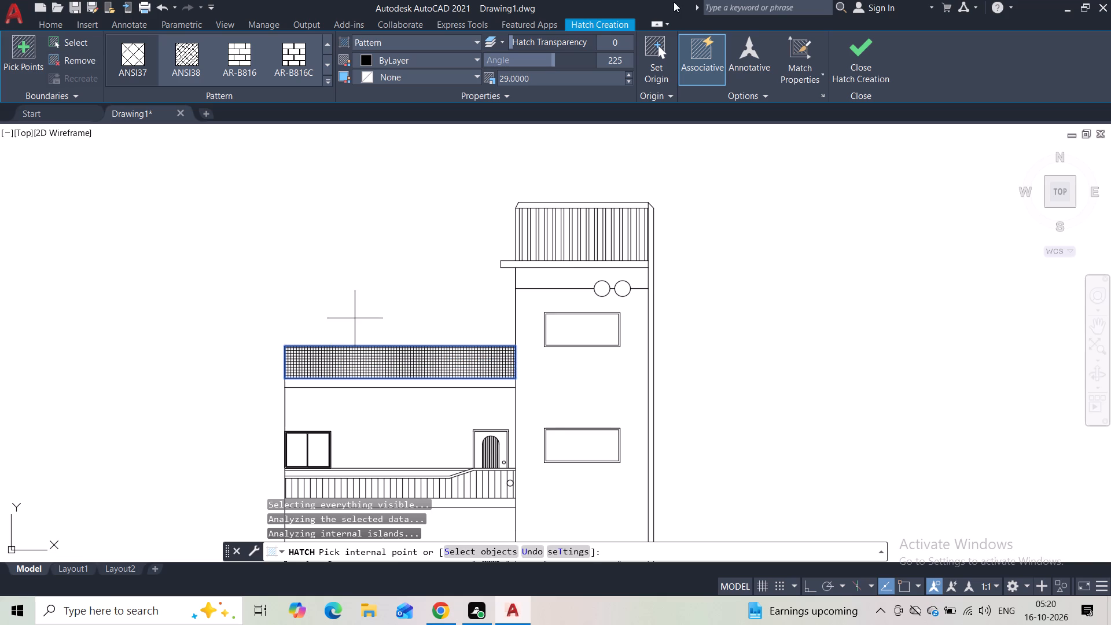
Set the parapet hatch's scale to 68 and its angle to about 193, and finish the hatch.
left_click_drag(558, 62, 524, 69)
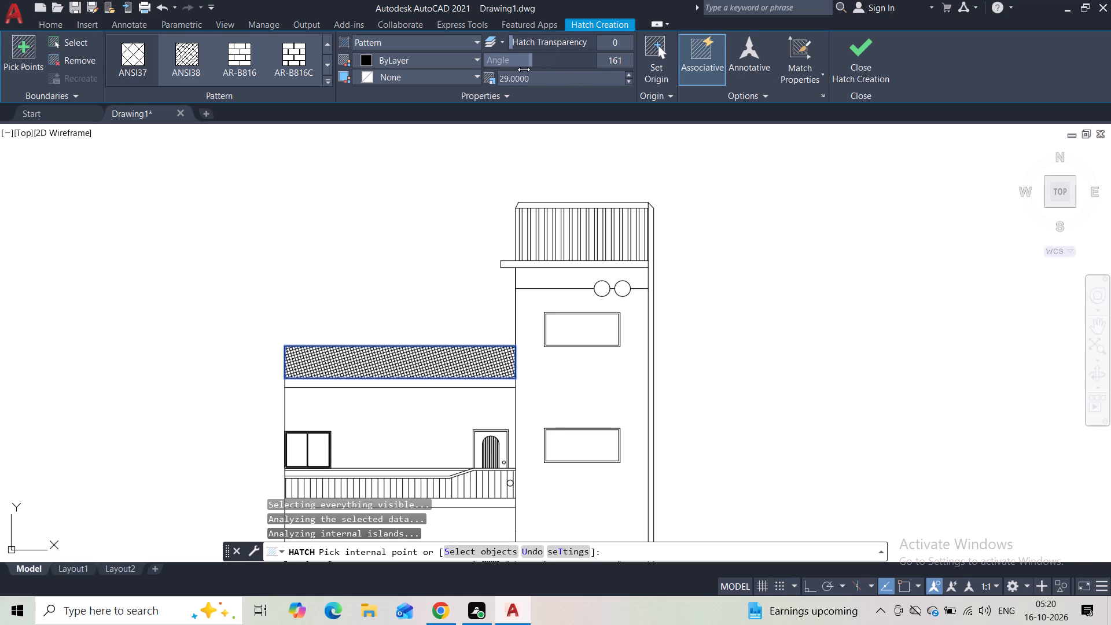
left_click_drag(524, 69, 523, 69)
left_click(627, 72)
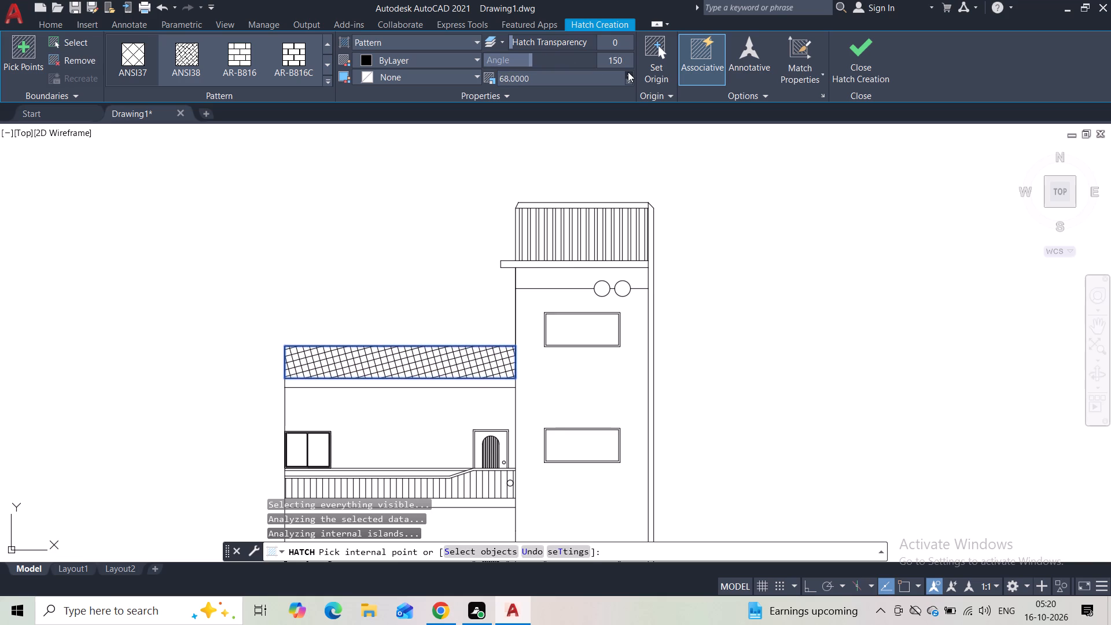
scroll(694, 341, "down", 1)
middle_click_drag(742, 374, 690, 201)
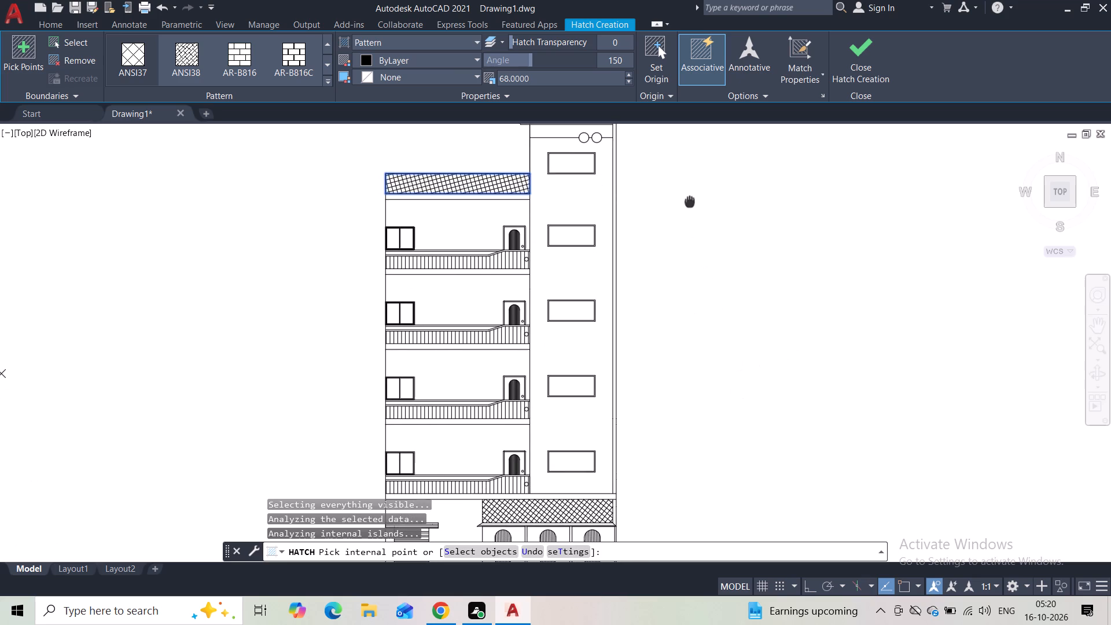
middle_click_drag(690, 201, 697, 242)
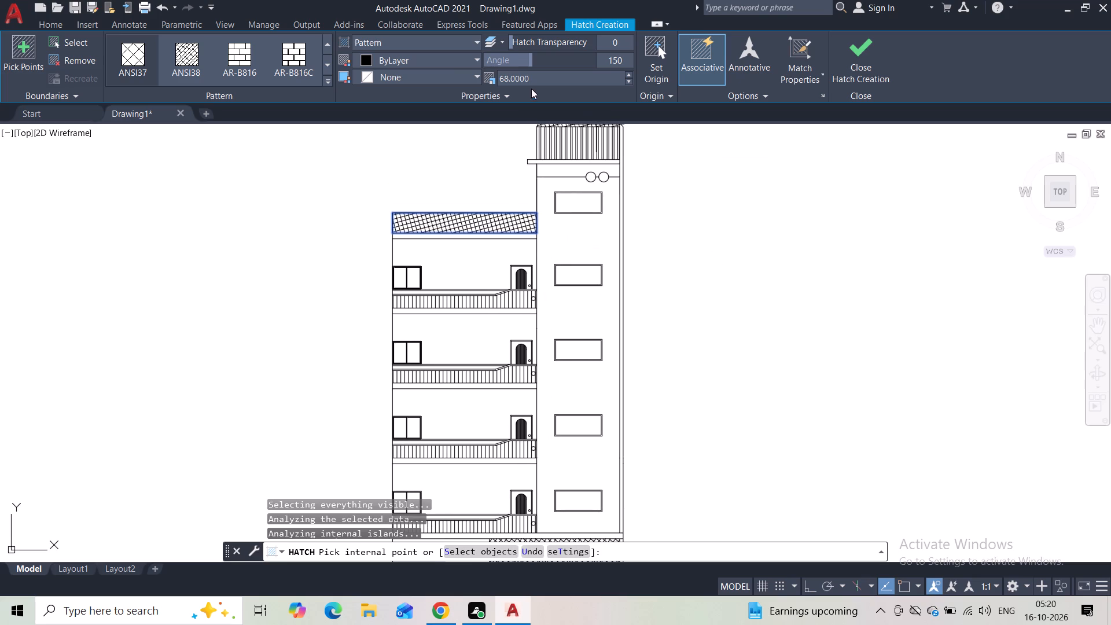
left_click_drag(528, 64, 521, 64)
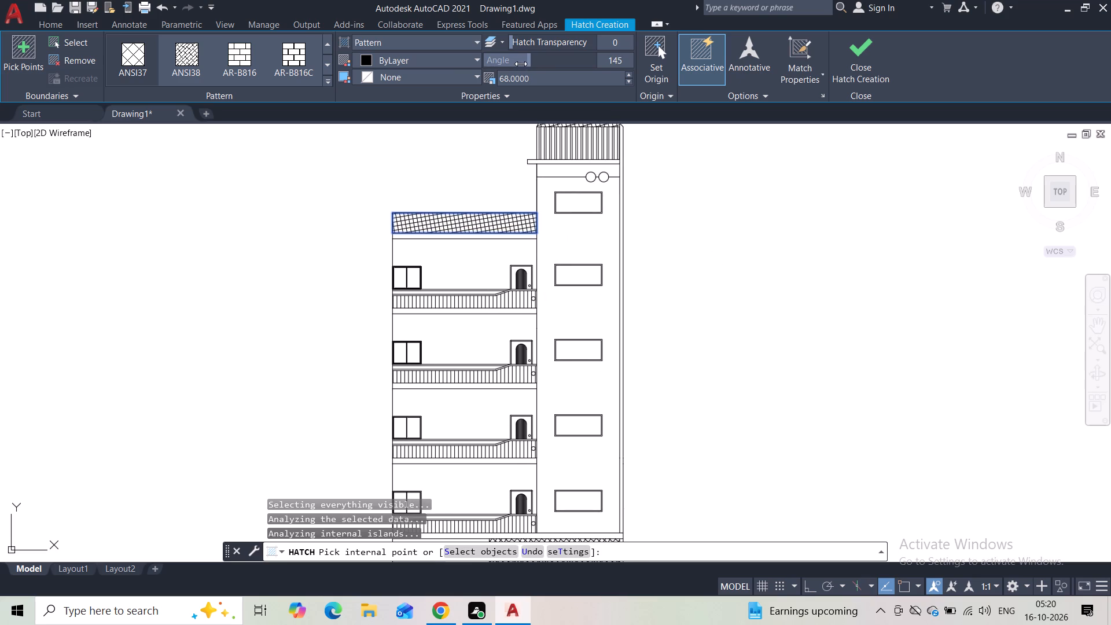
left_click_drag(521, 64, 542, 65)
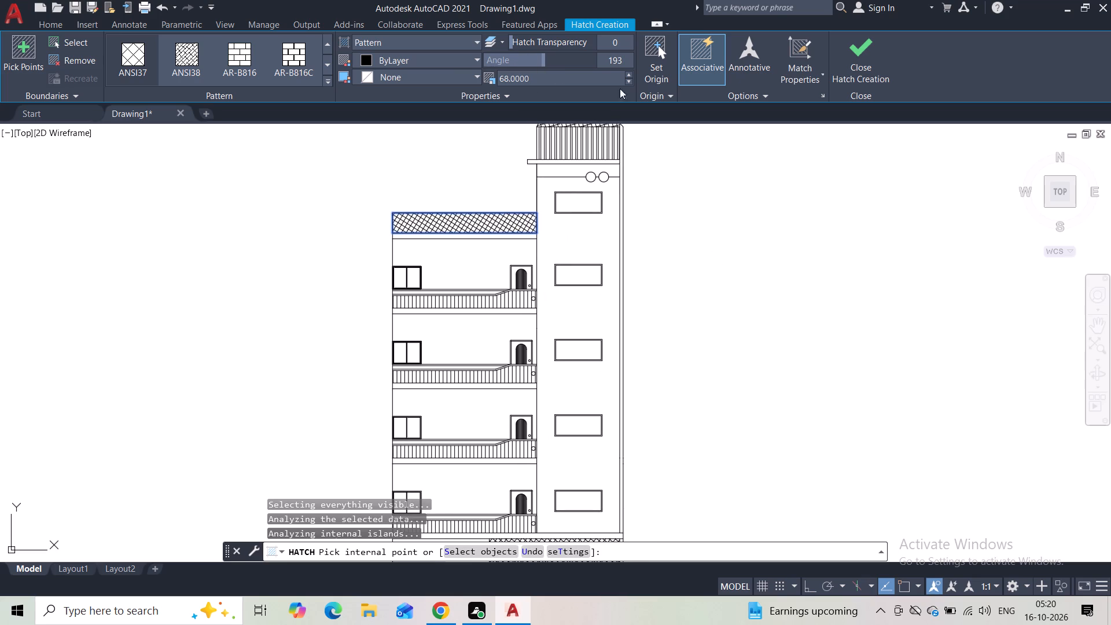
left_click(852, 65)
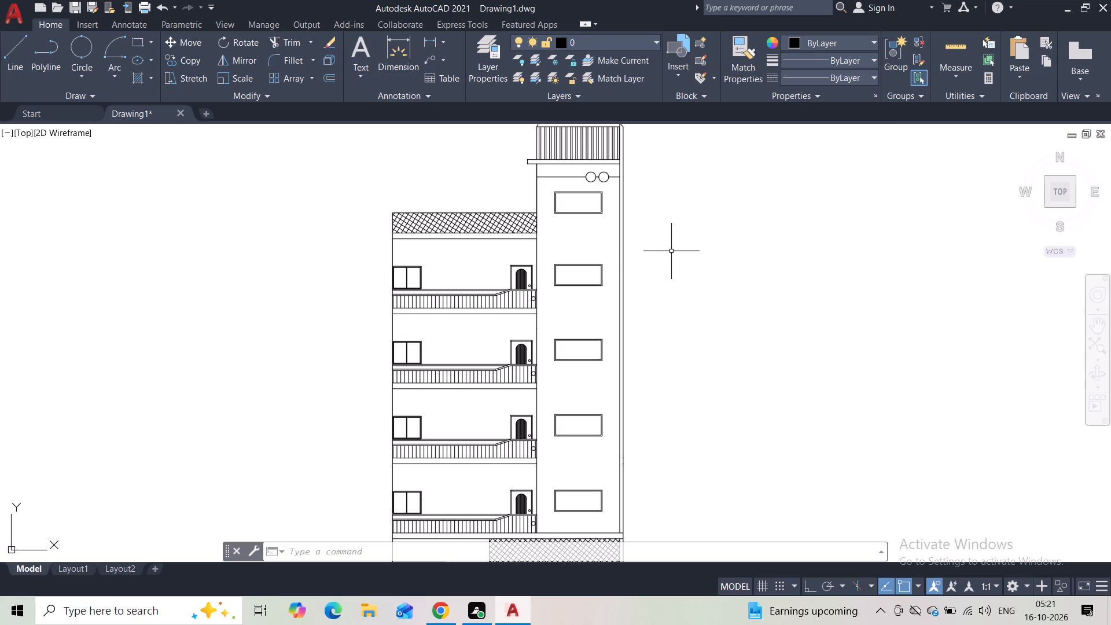
Try to hatch the narrow vertical strip along the tower's outer edge with the ANSI31 pattern.
key("h")
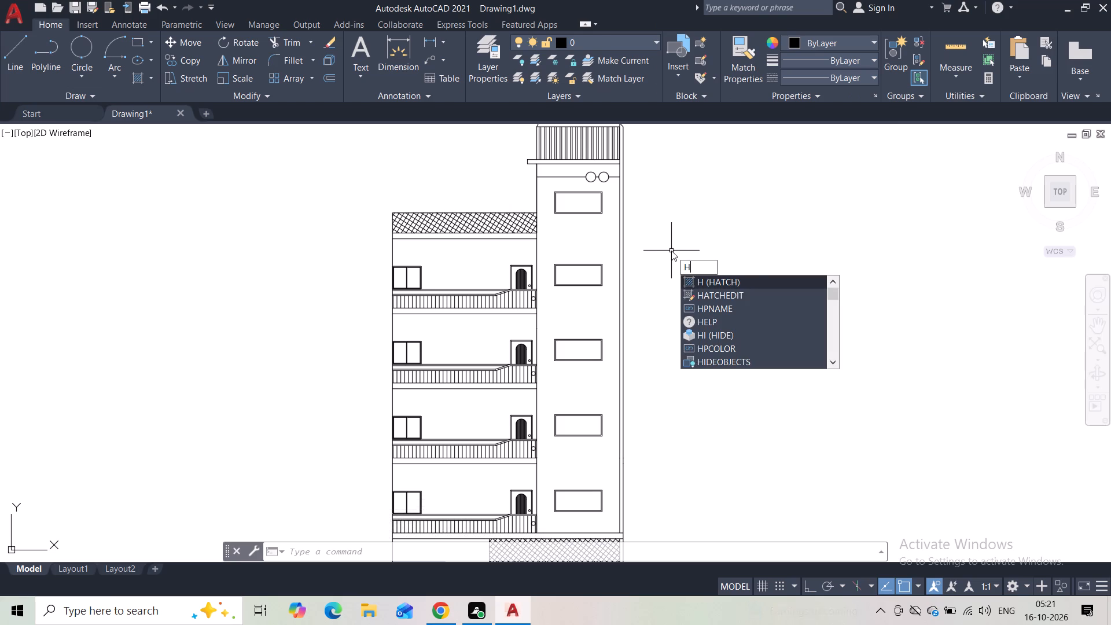
left_click(740, 282)
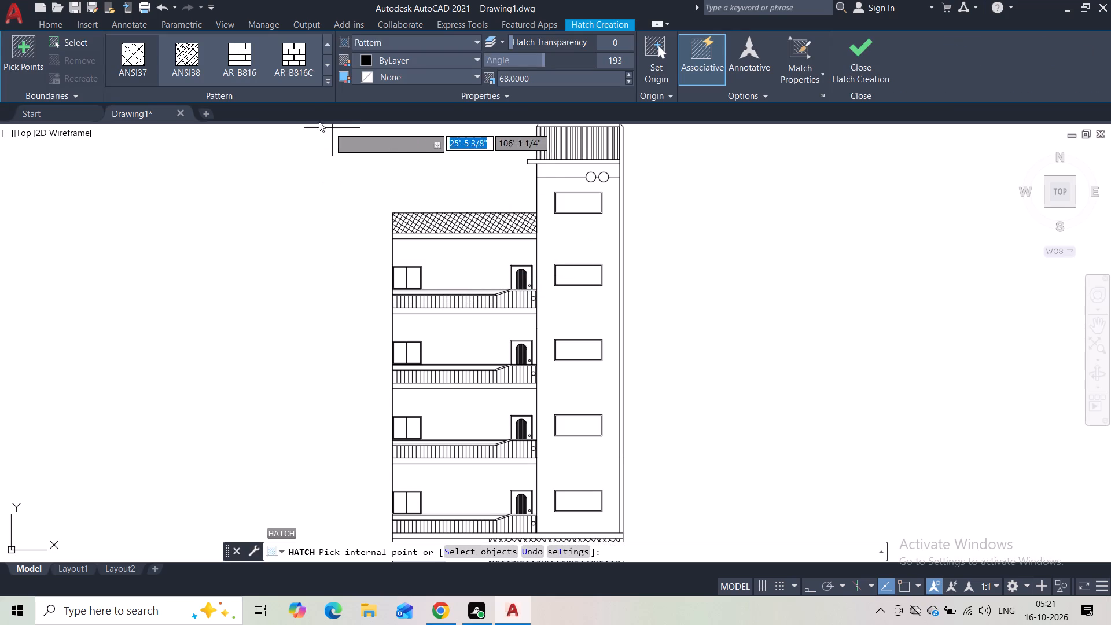
left_click(326, 82)
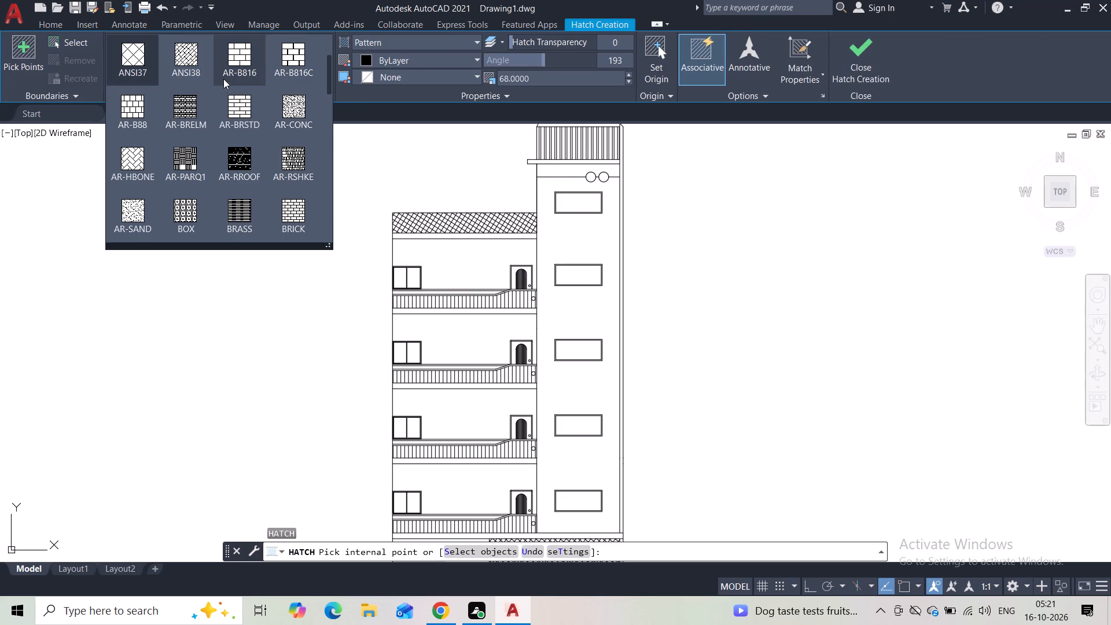
scroll(225, 82, "down", 5)
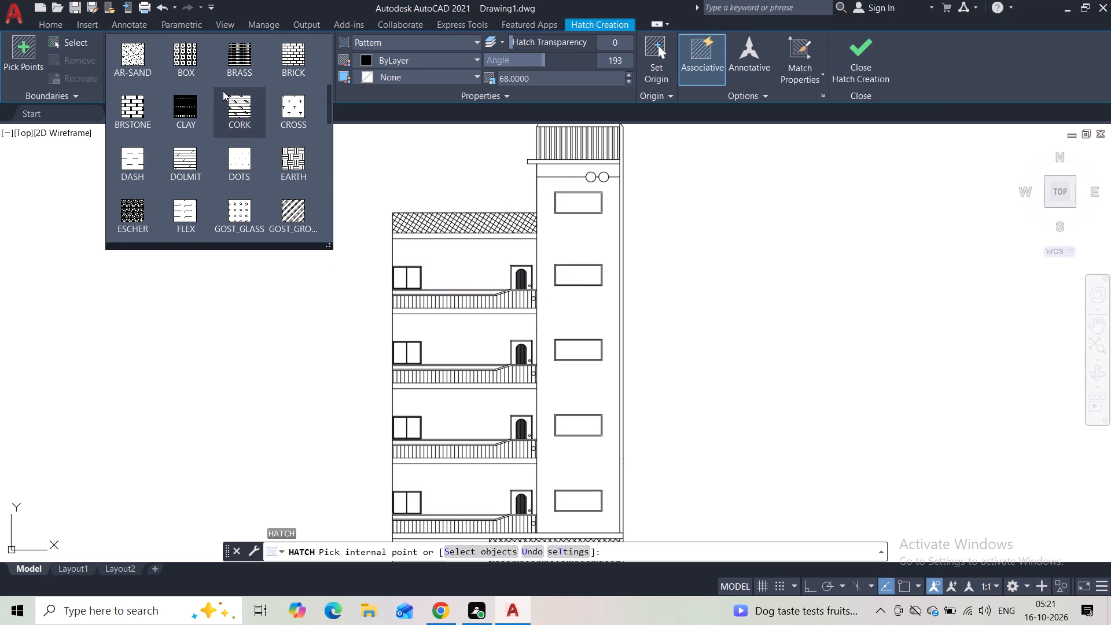
scroll(223, 90, "up", 12)
left_click(222, 71)
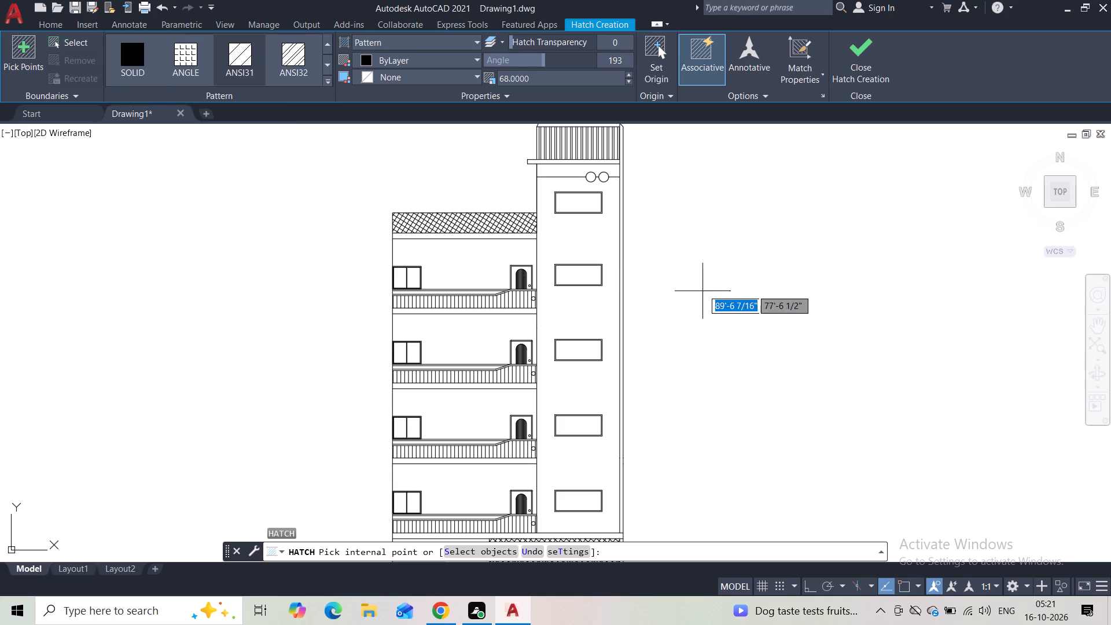
scroll(619, 214, "up", 8)
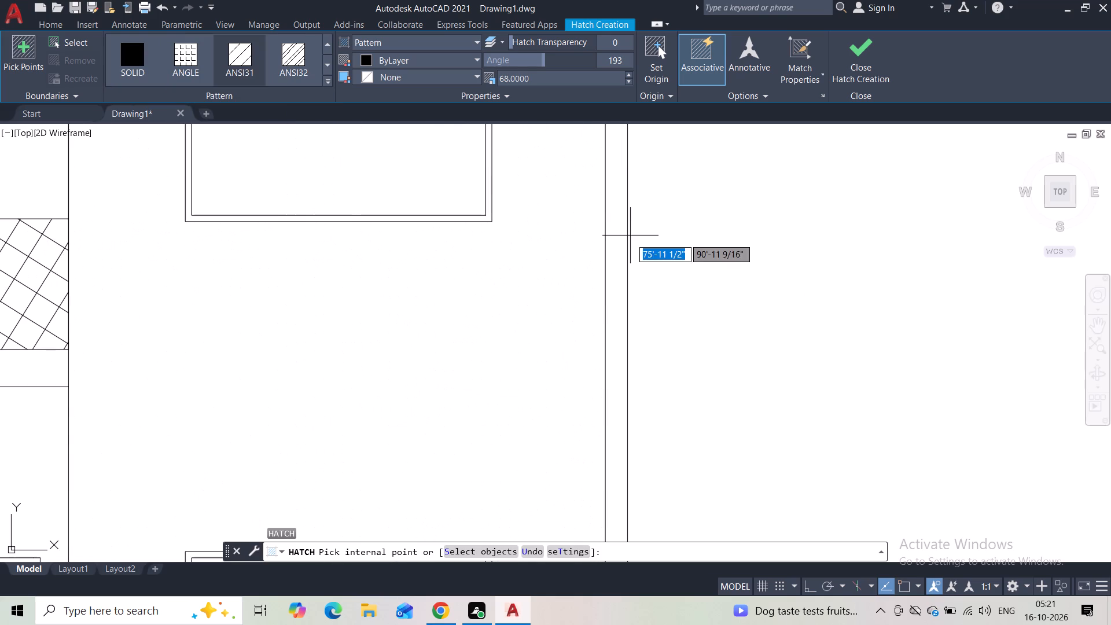
left_click(619, 231)
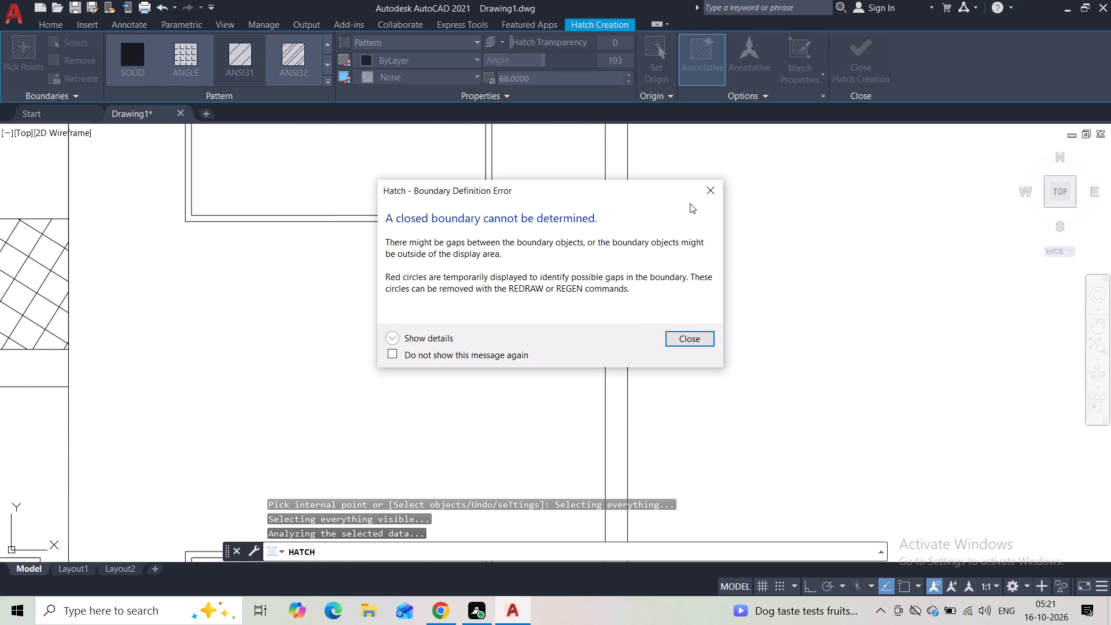
left_click(710, 192)
scroll(692, 246, "down", 5)
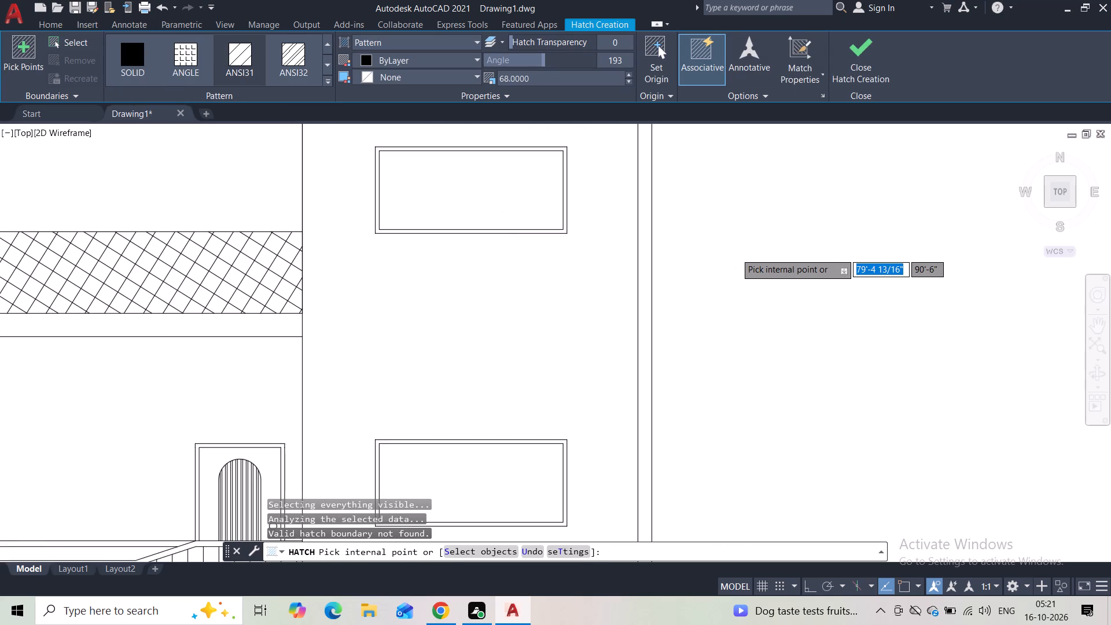
middle_click_drag(734, 216, 700, 373)
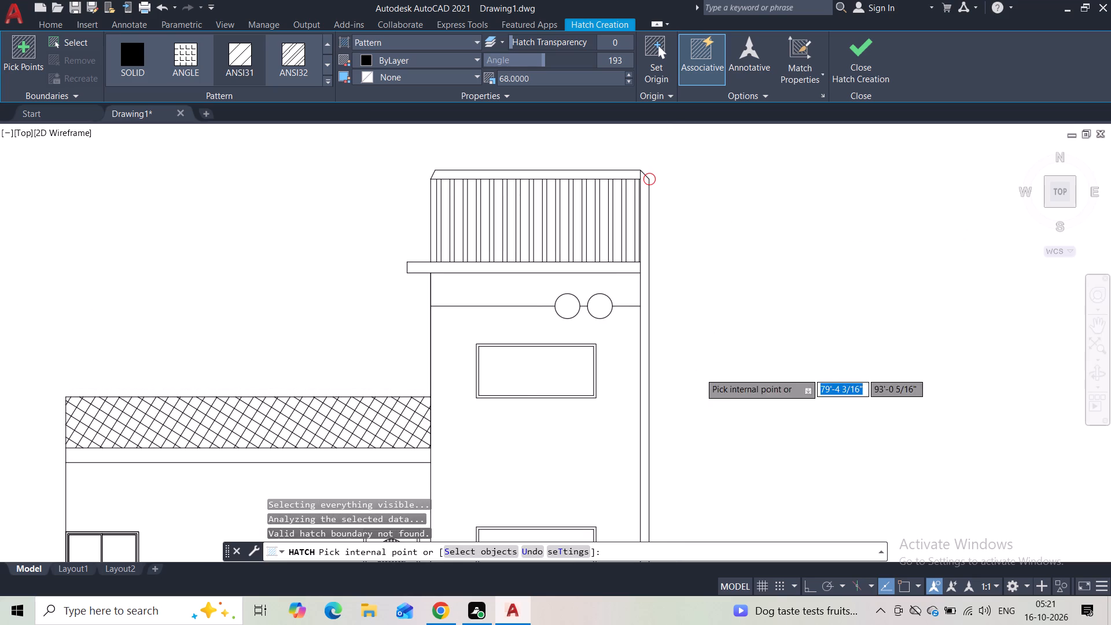
key("Escape")
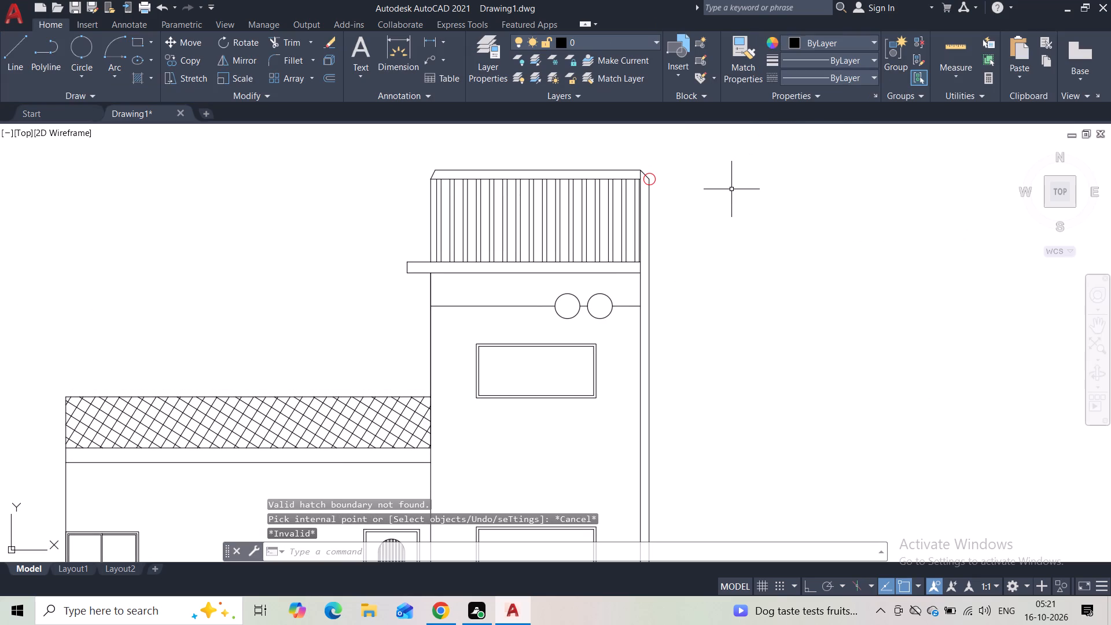
Draw a short horizontal line across the top of the side strip, from the hatched panel's upper corner to the strip's outer corner.
scroll(665, 173, "up", 2)
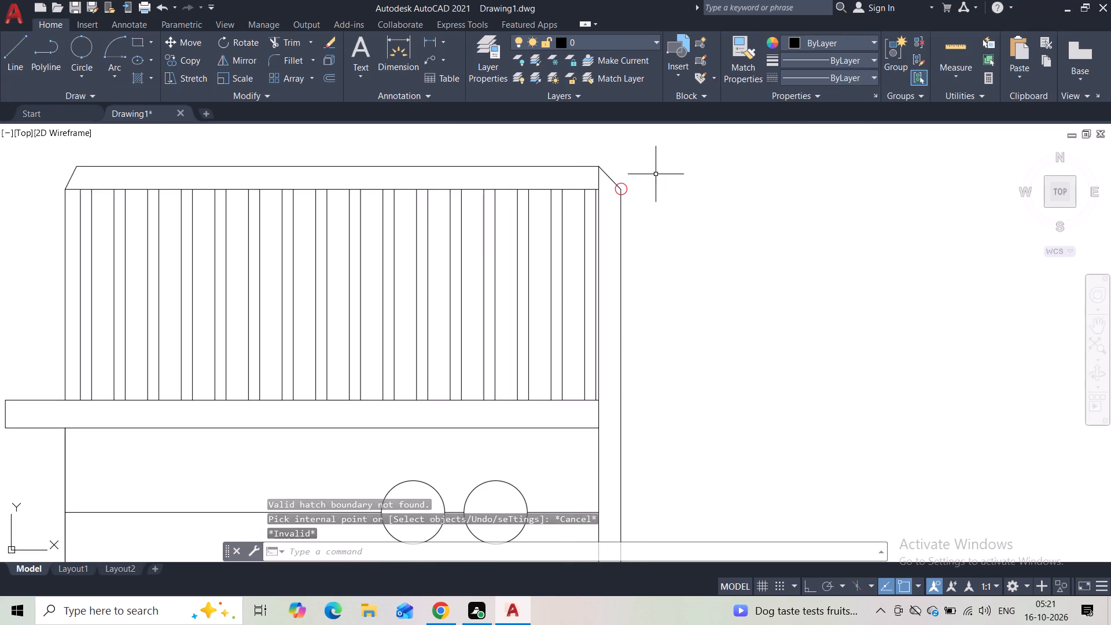
scroll(653, 180, "up", 1)
left_click(16, 72)
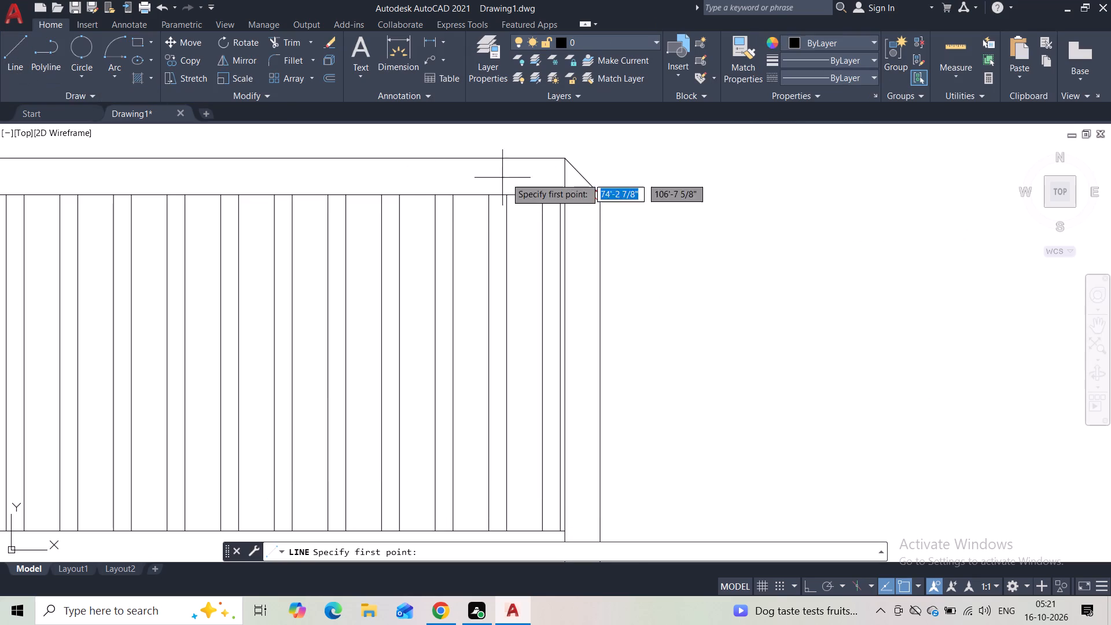
left_click(565, 196)
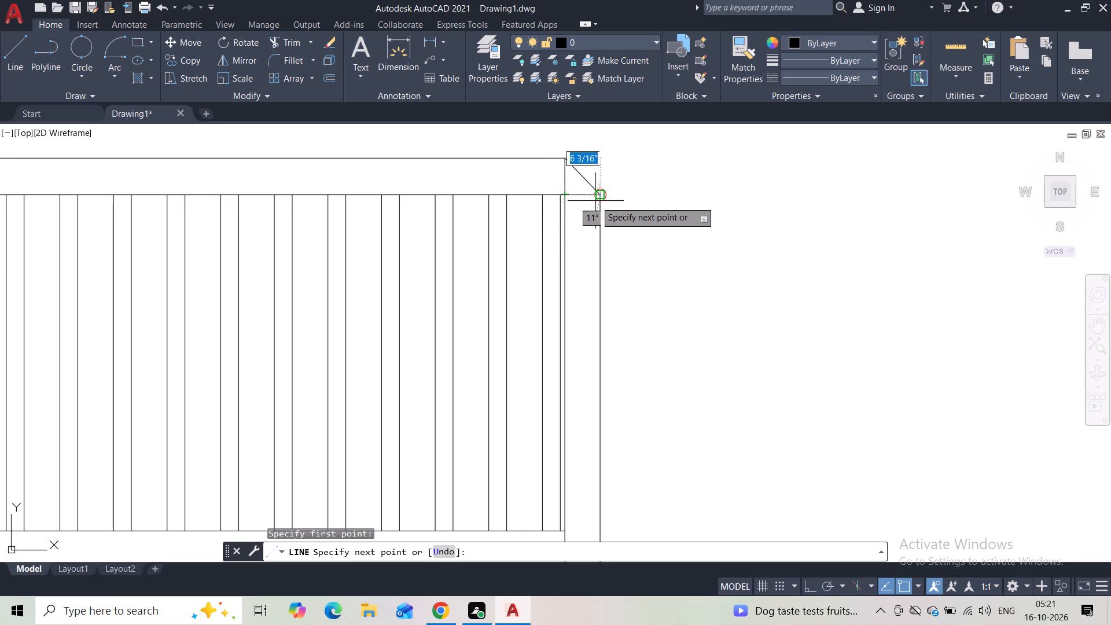
left_click(595, 201)
key("Escape")
scroll(614, 198, "up", 3)
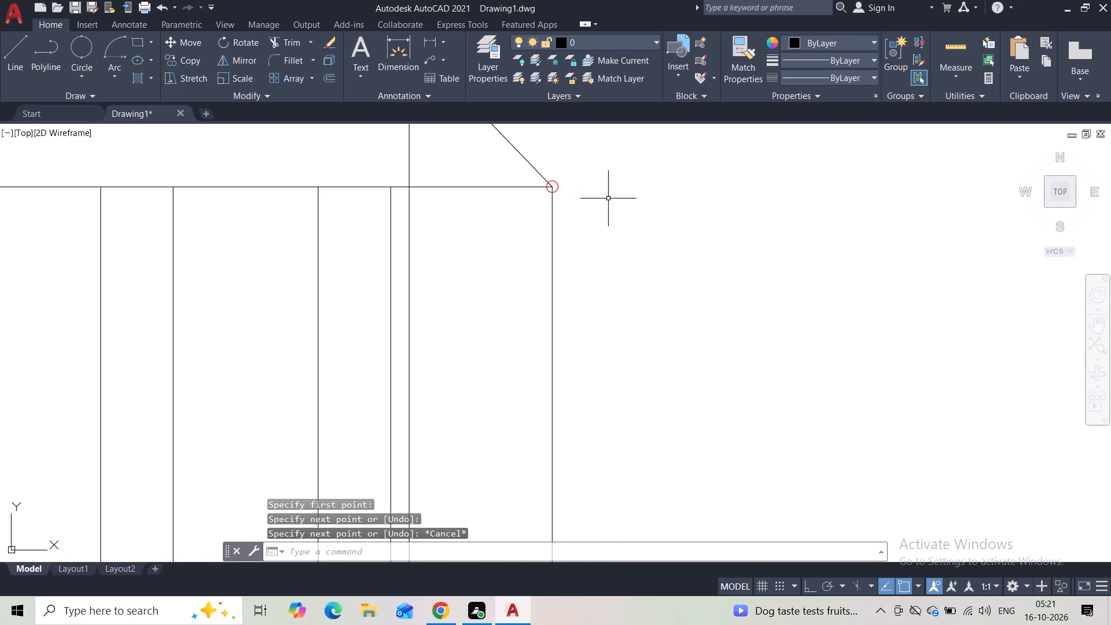
scroll(587, 204, "down", 4)
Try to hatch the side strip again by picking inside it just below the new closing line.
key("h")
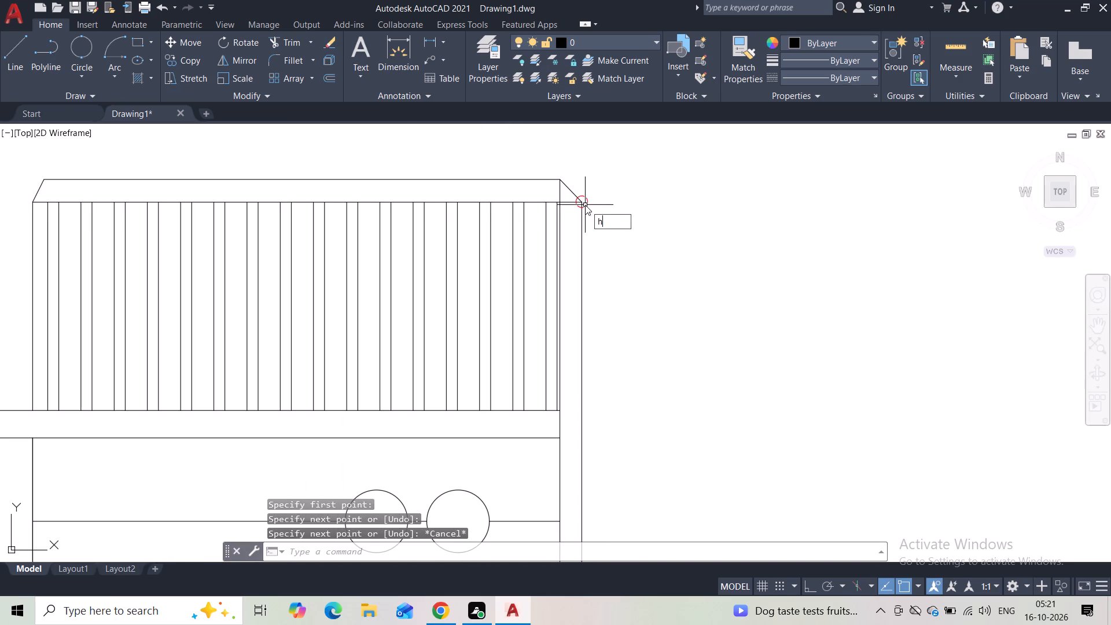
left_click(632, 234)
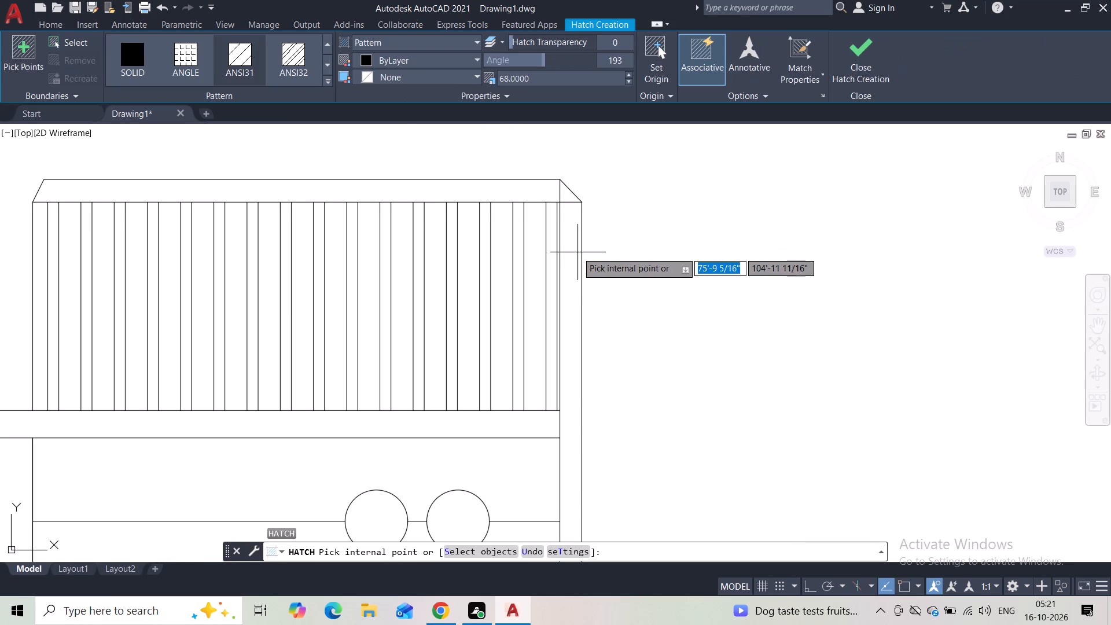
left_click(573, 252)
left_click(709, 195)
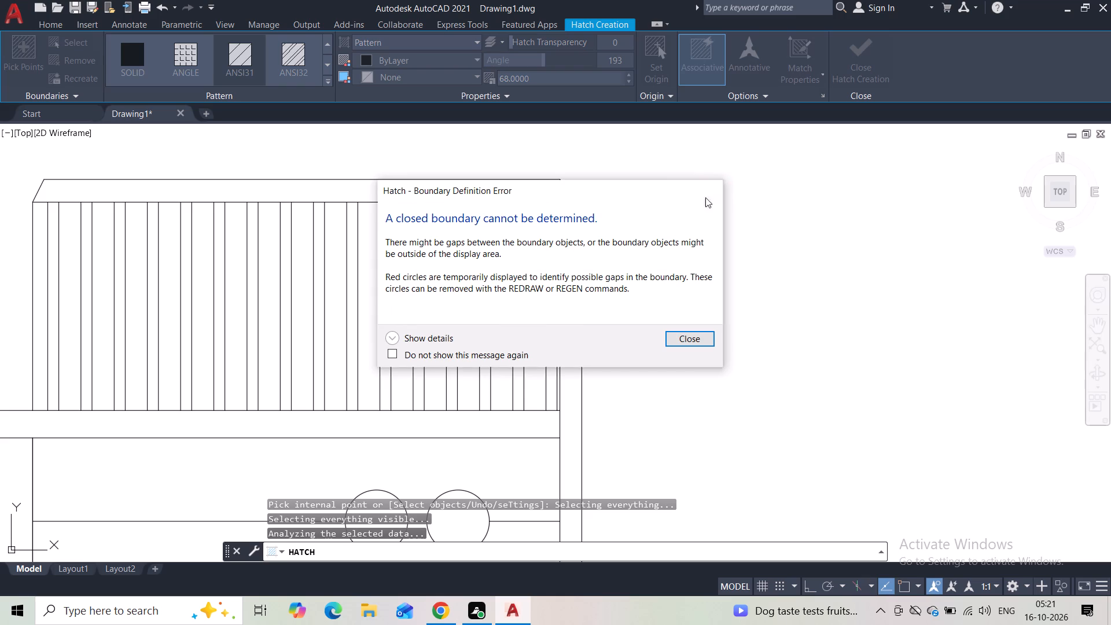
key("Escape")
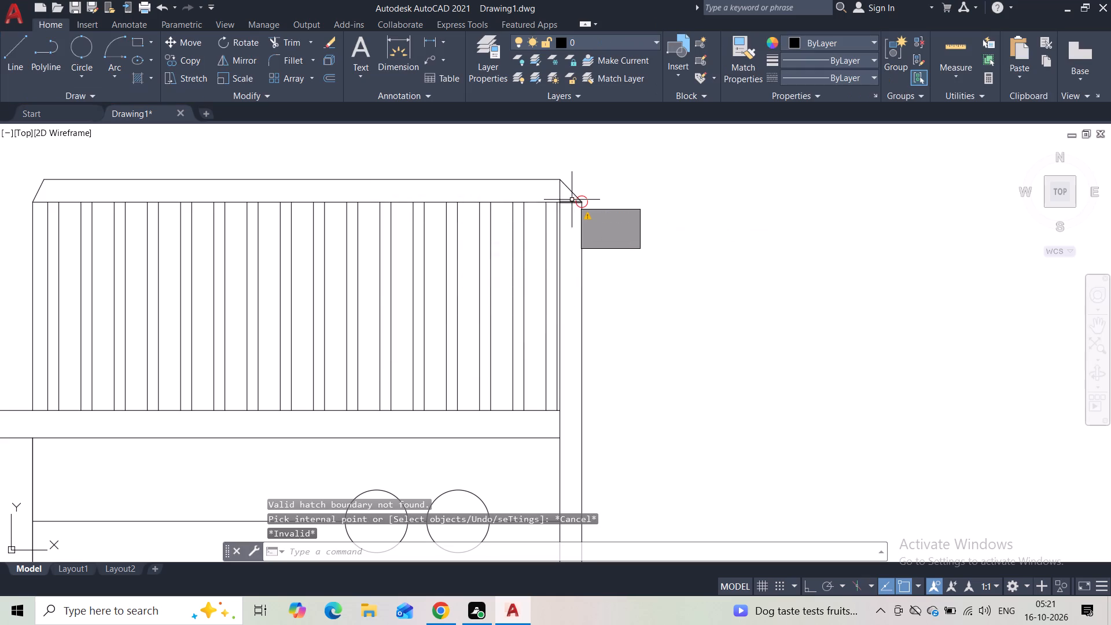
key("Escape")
Examine the joint at the side strip's top outer corner for a gap in the boundary.
scroll(580, 201, "up", 8)
scroll(547, 268, "up", 5)
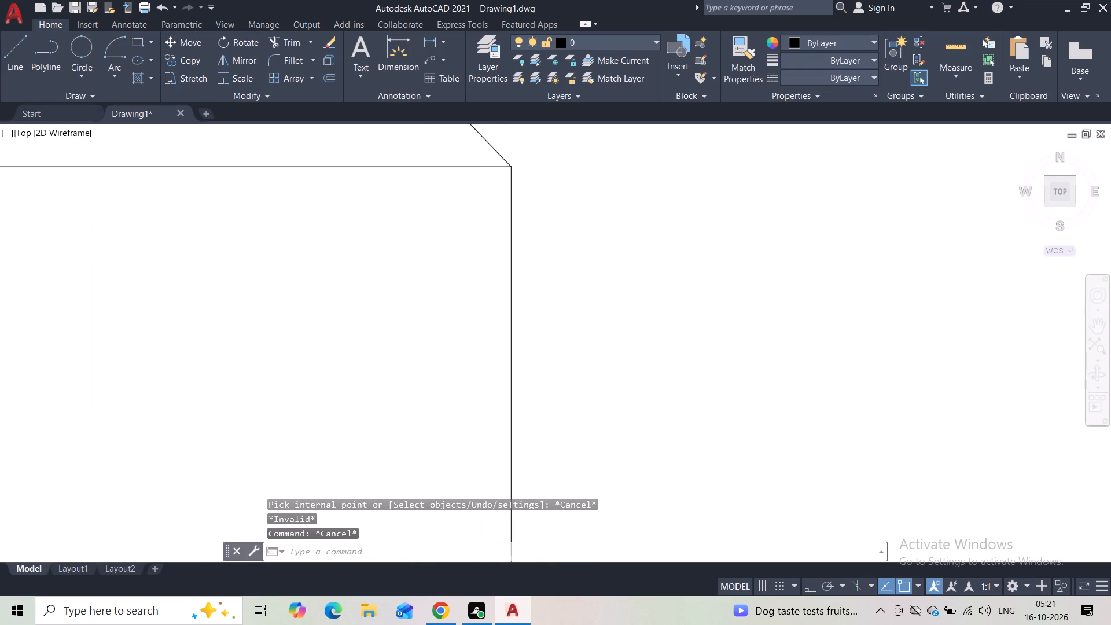
middle_click_drag(520, 224, 535, 412)
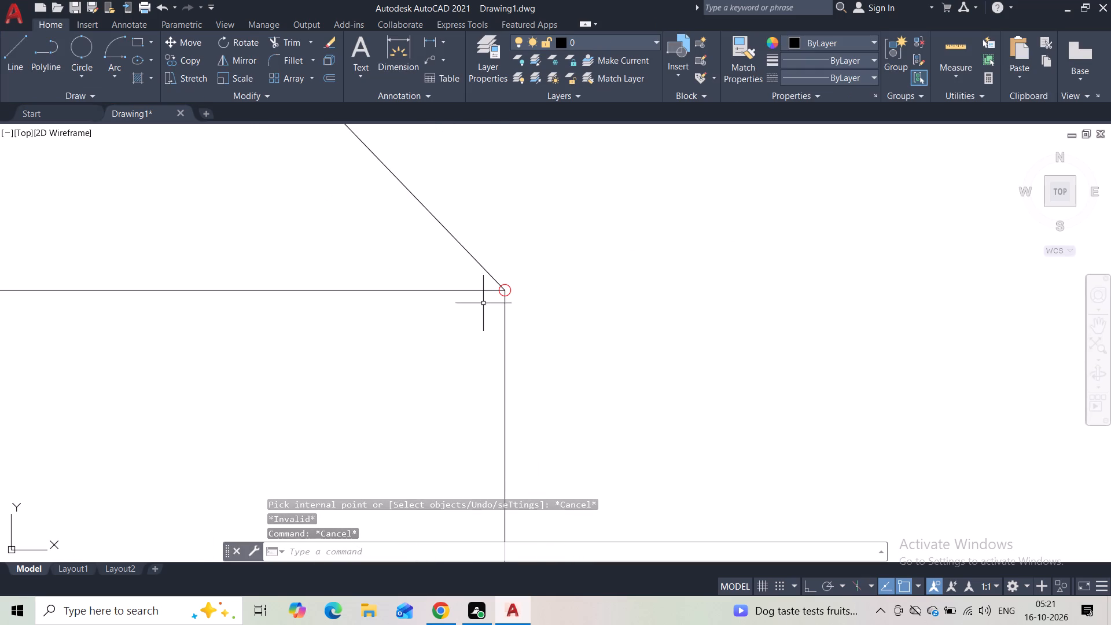
left_click(483, 289)
scroll(513, 295, "up", 4)
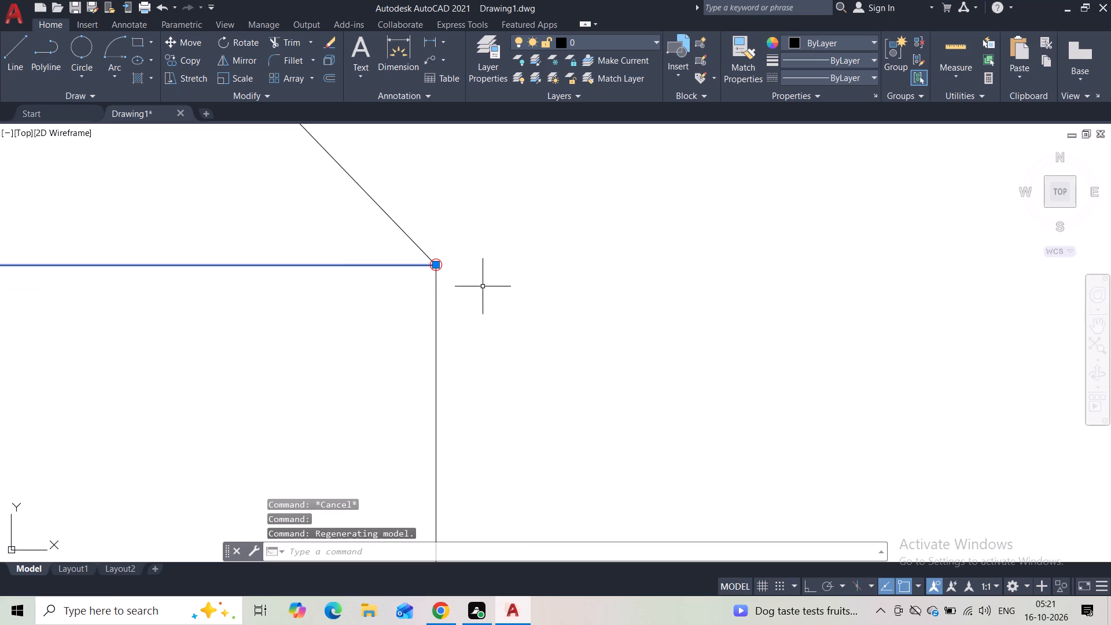
scroll(481, 286, "down", 5)
key("Escape")
key("Escape")
key("Escape")
scroll(469, 312, "down", 6)
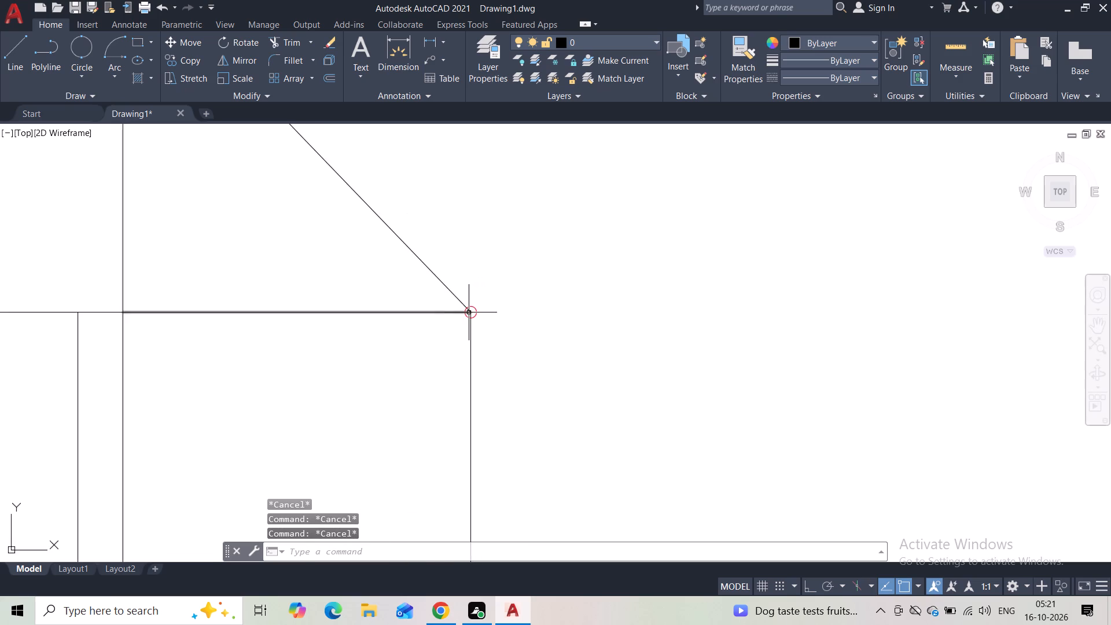
Delete the short vertical line segment below the lower gap marker on the side strip's outer edge.
scroll(468, 321, "down", 6)
scroll(511, 400, "down", 3)
middle_click_drag(511, 400, 503, 262)
scroll(502, 341, "down", 5)
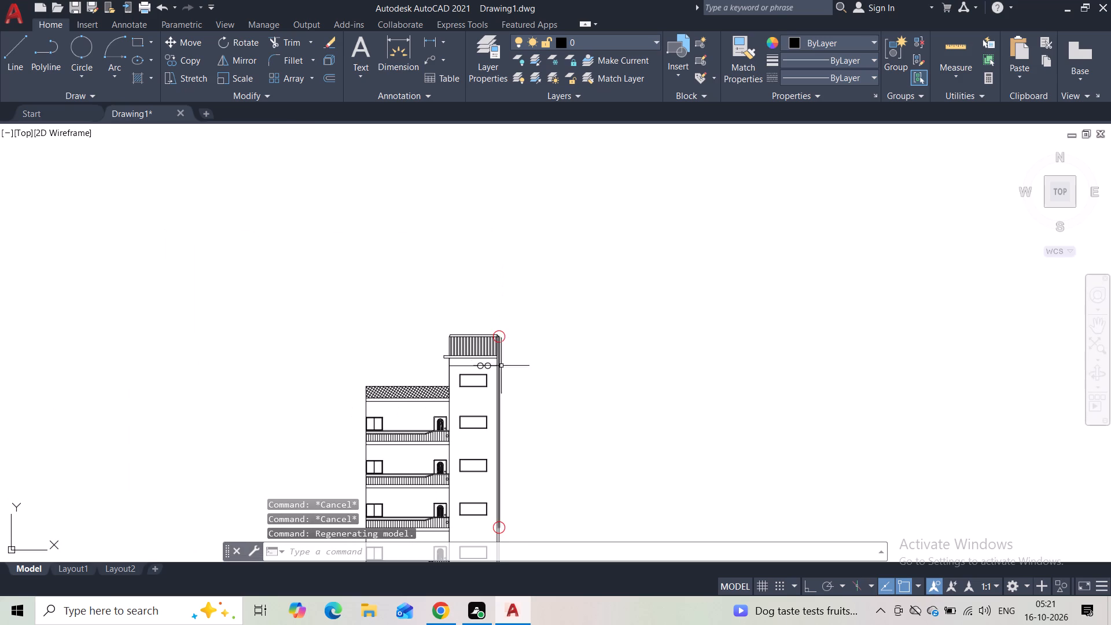
middle_click_drag(555, 457, 561, 302)
scroll(506, 372, "up", 5)
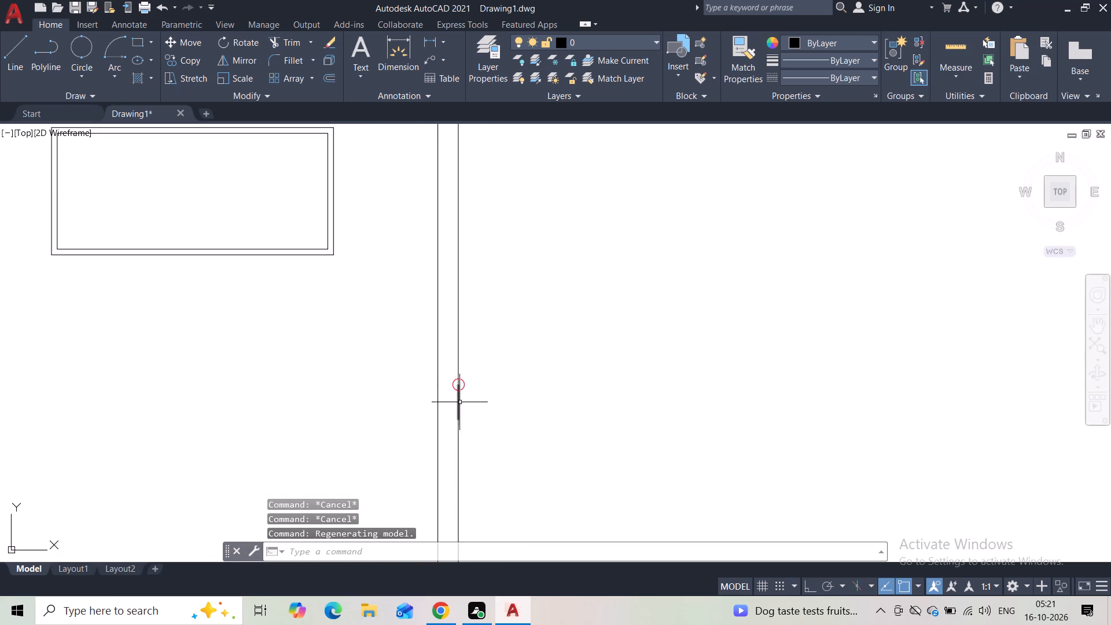
scroll(459, 402, "up", 6)
scroll(437, 347, "up", 3)
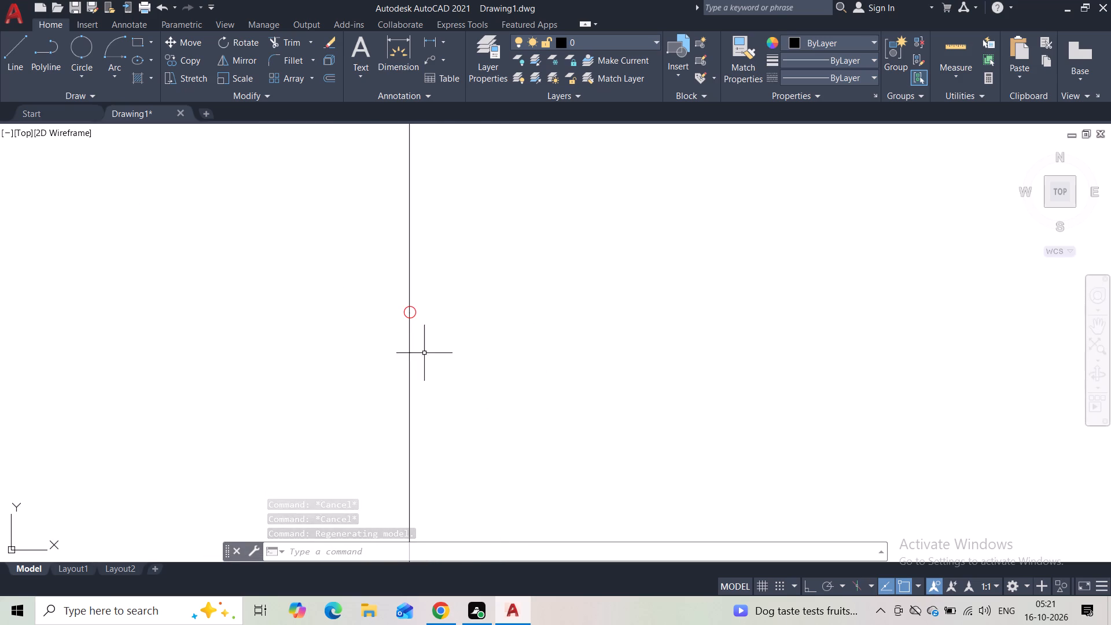
left_click(410, 319)
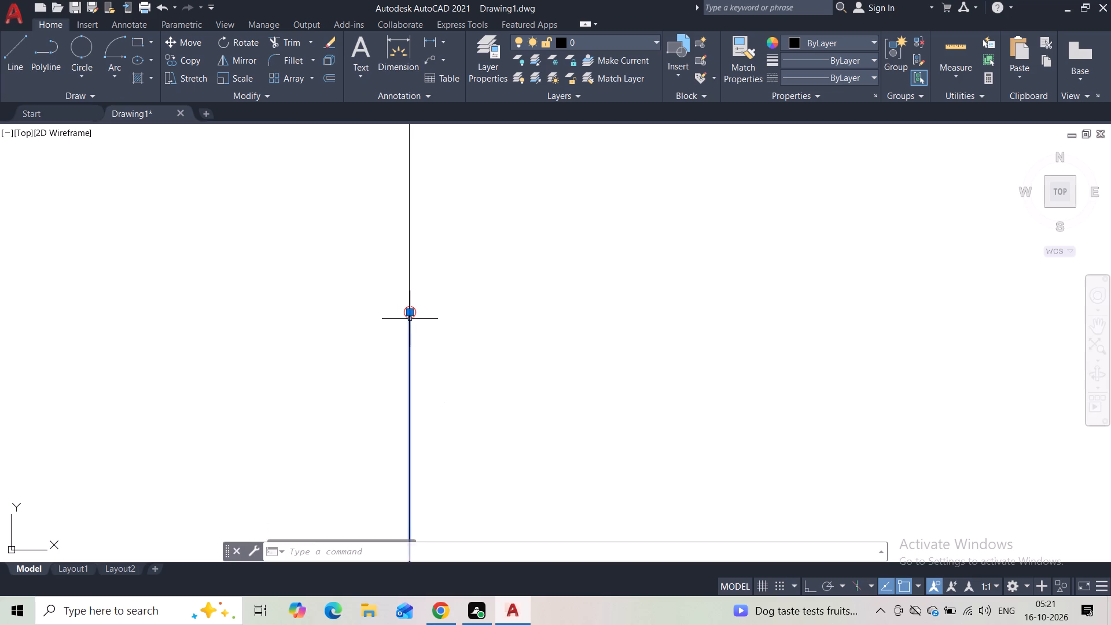
key("Delete")
Draw a vertical line joining the two open ends of the side strip's outer edge where the segment was erased.
scroll(416, 337, "down", 3)
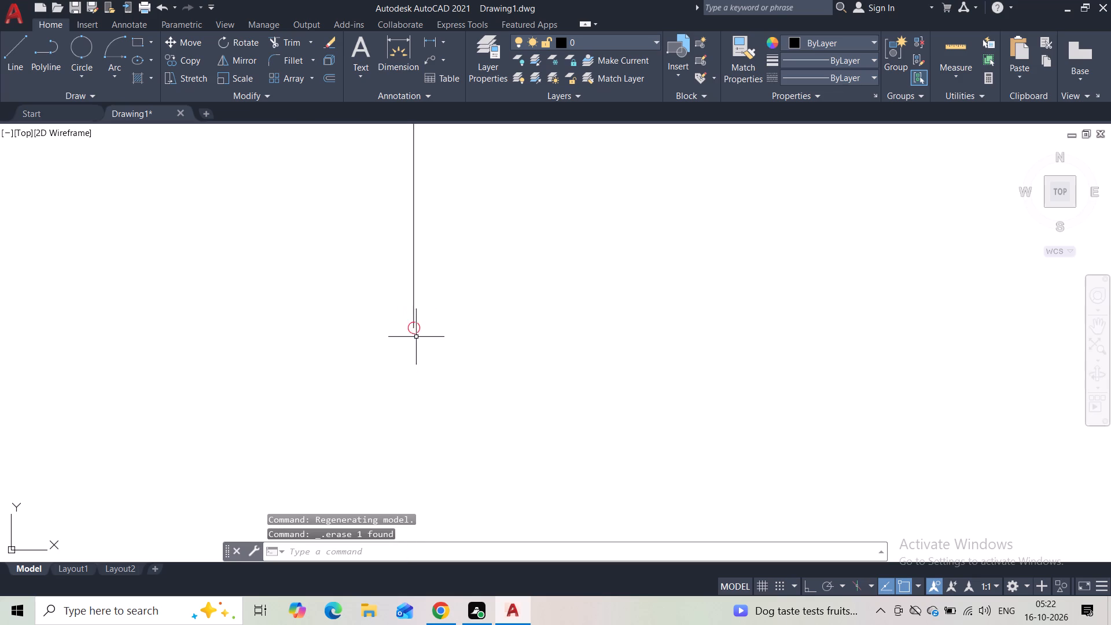
scroll(433, 378, "down", 4)
middle_click_drag(466, 426, 475, 277)
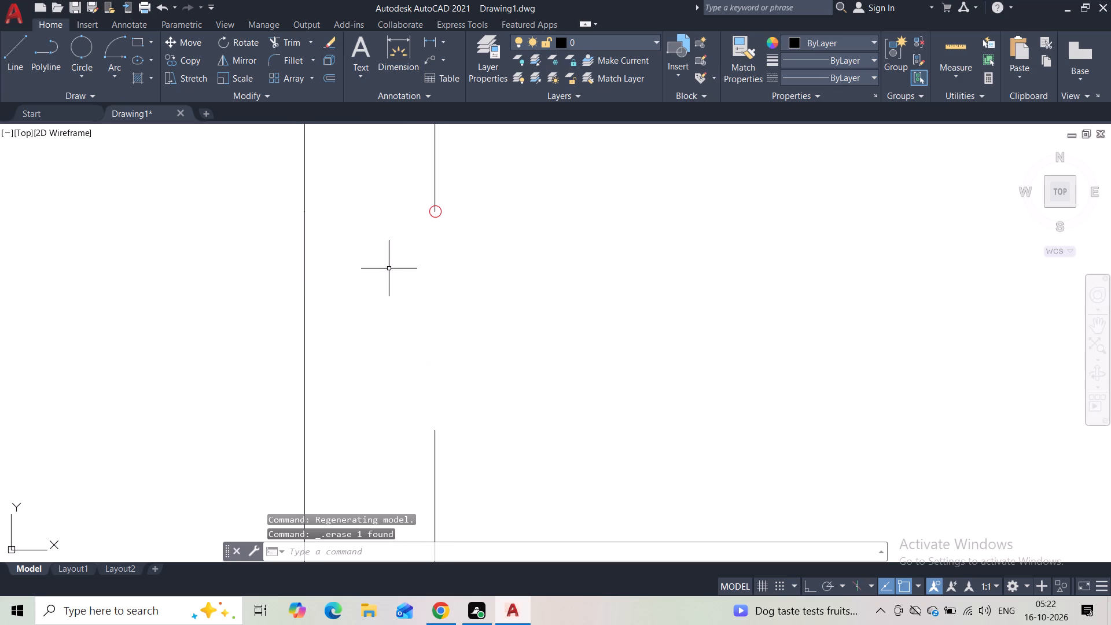
left_click(20, 65)
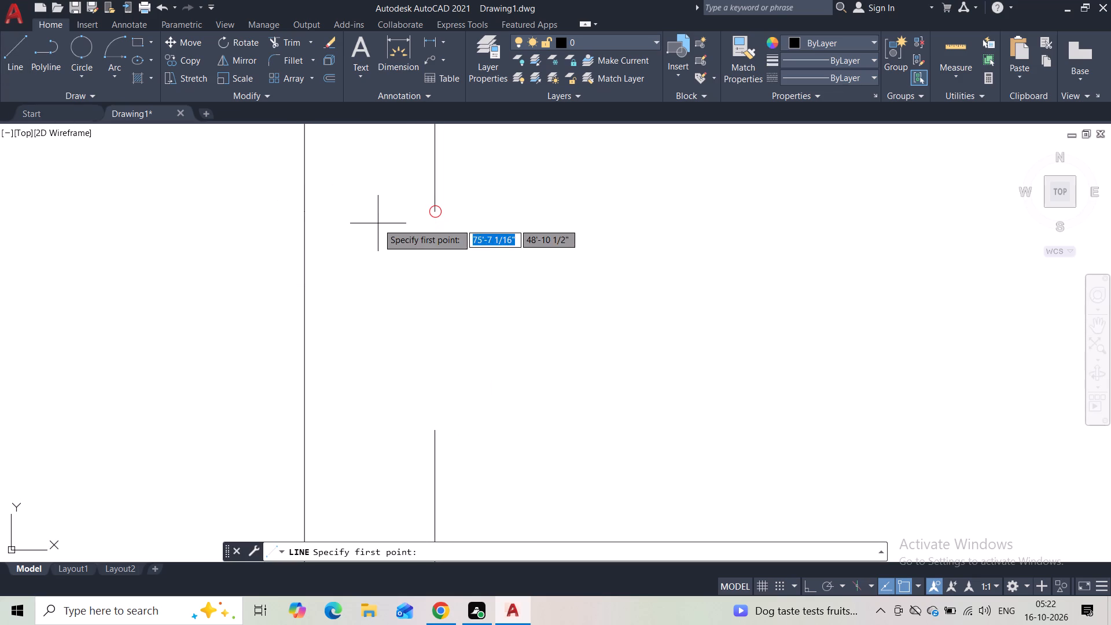
left_click(433, 212)
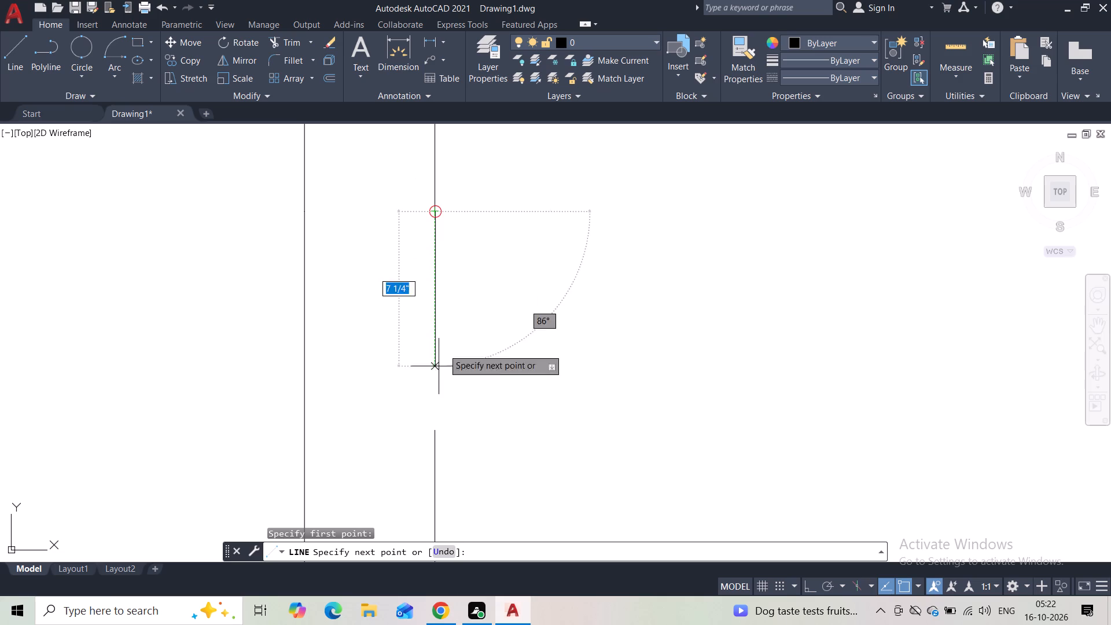
left_click(435, 429)
key("Escape")
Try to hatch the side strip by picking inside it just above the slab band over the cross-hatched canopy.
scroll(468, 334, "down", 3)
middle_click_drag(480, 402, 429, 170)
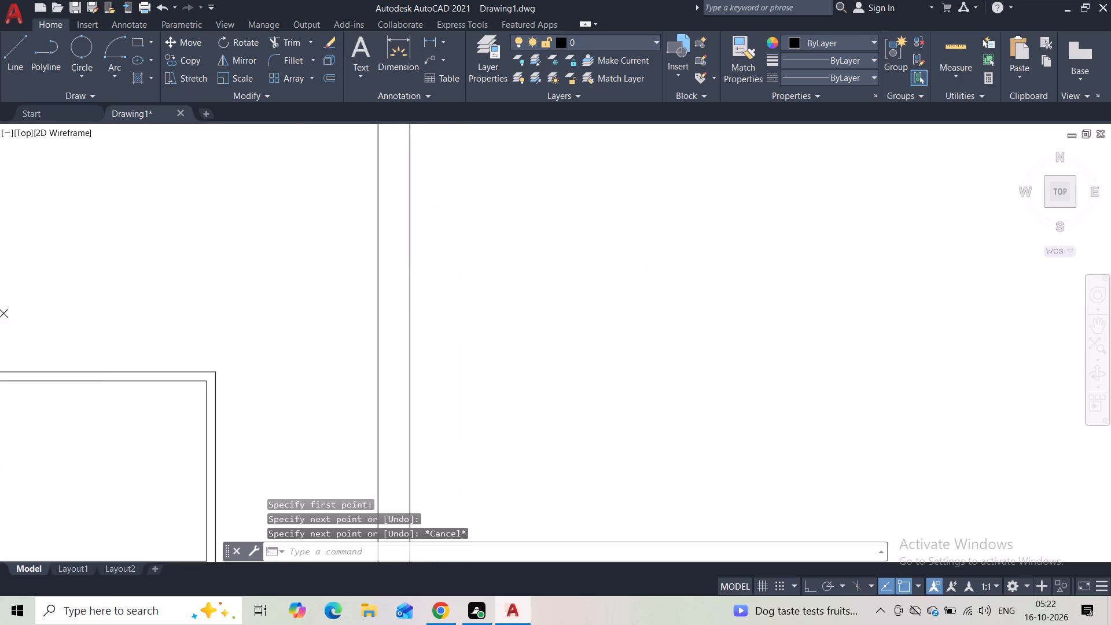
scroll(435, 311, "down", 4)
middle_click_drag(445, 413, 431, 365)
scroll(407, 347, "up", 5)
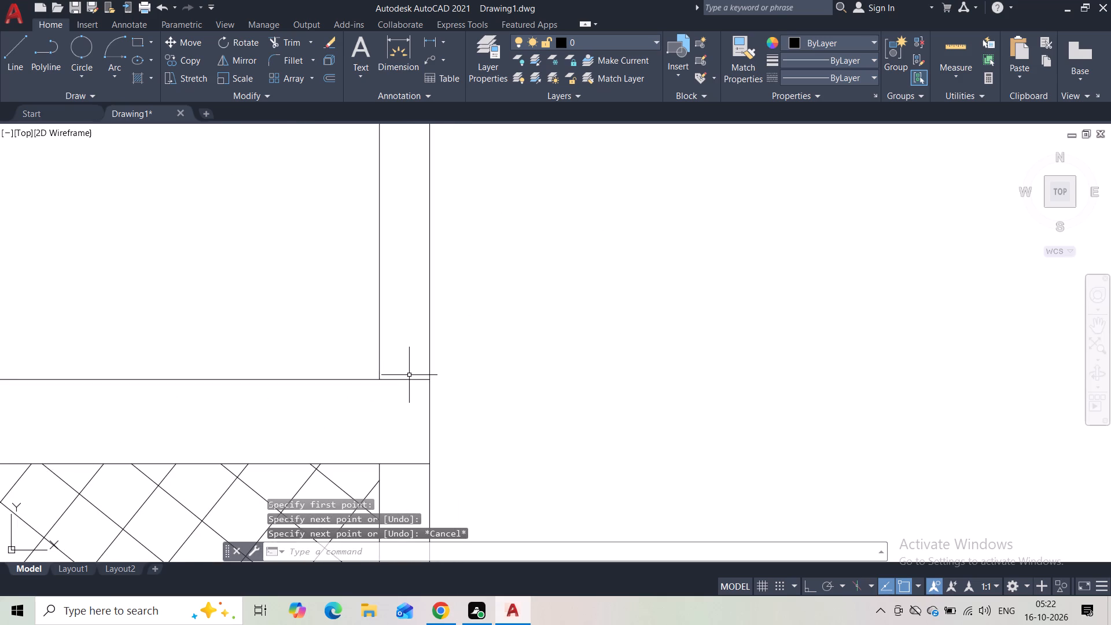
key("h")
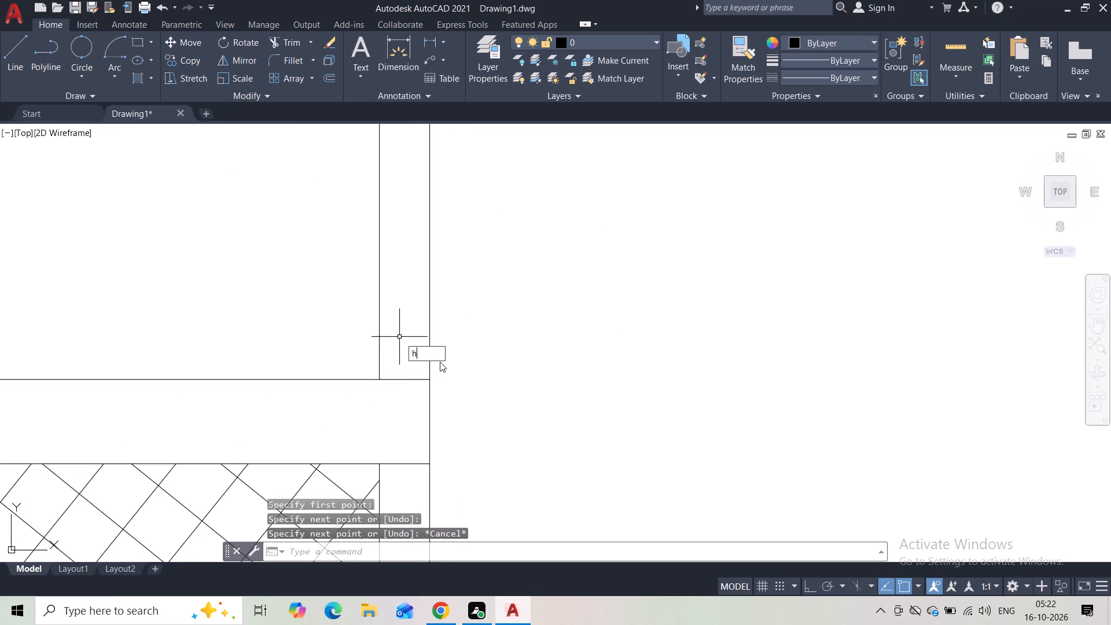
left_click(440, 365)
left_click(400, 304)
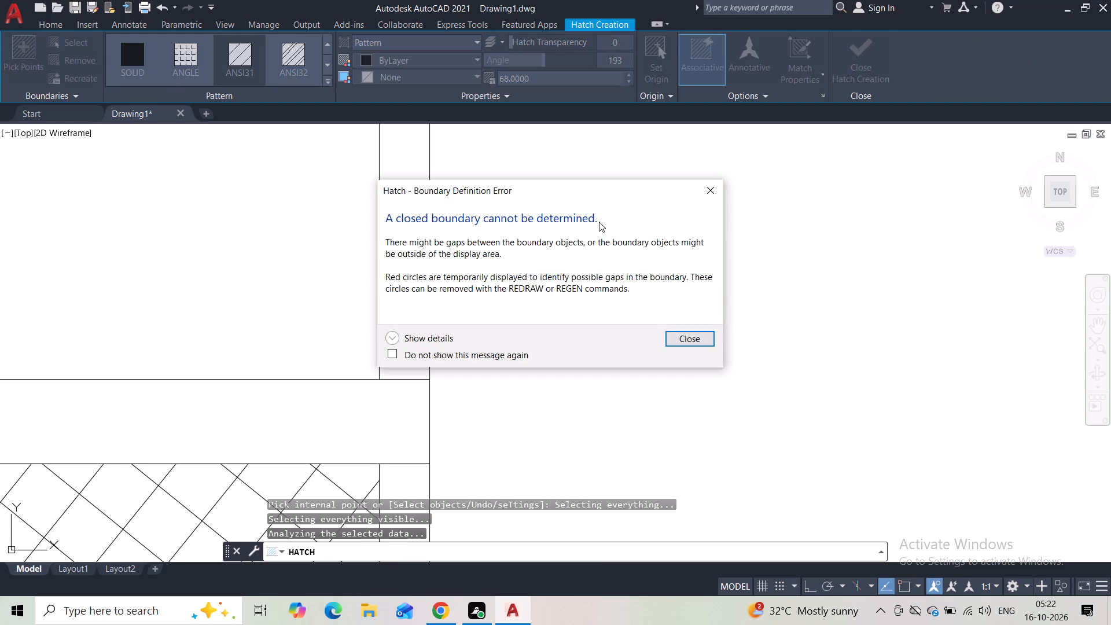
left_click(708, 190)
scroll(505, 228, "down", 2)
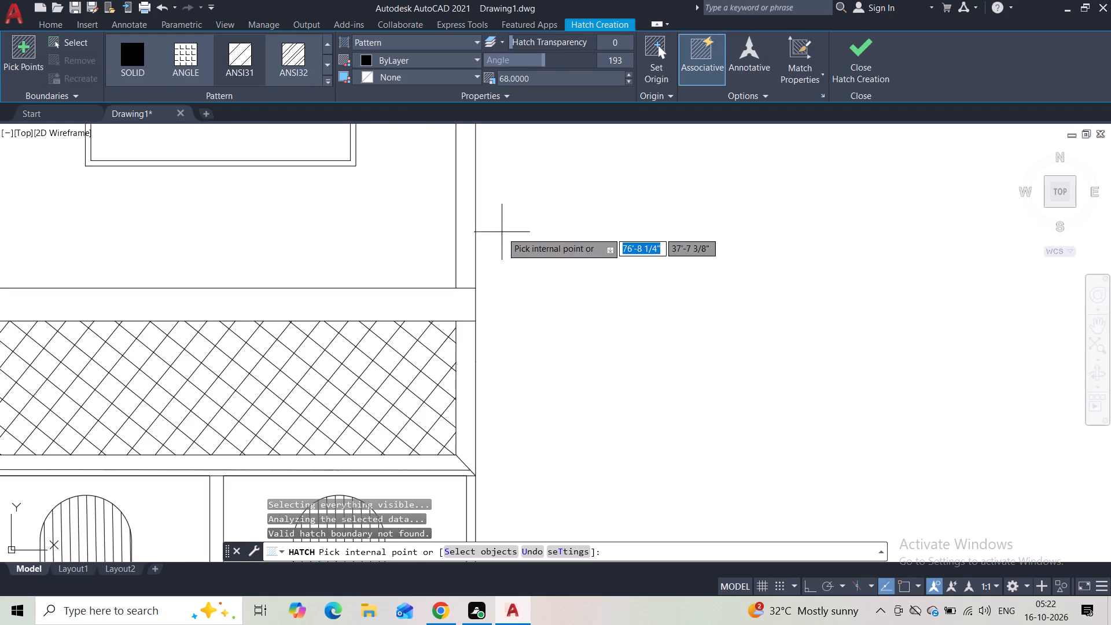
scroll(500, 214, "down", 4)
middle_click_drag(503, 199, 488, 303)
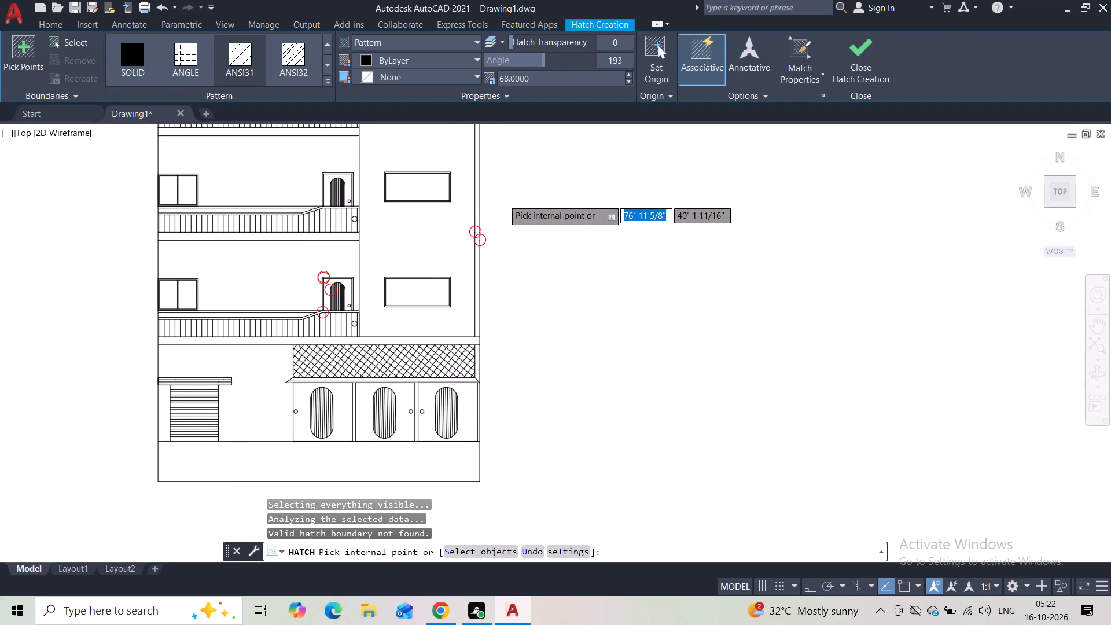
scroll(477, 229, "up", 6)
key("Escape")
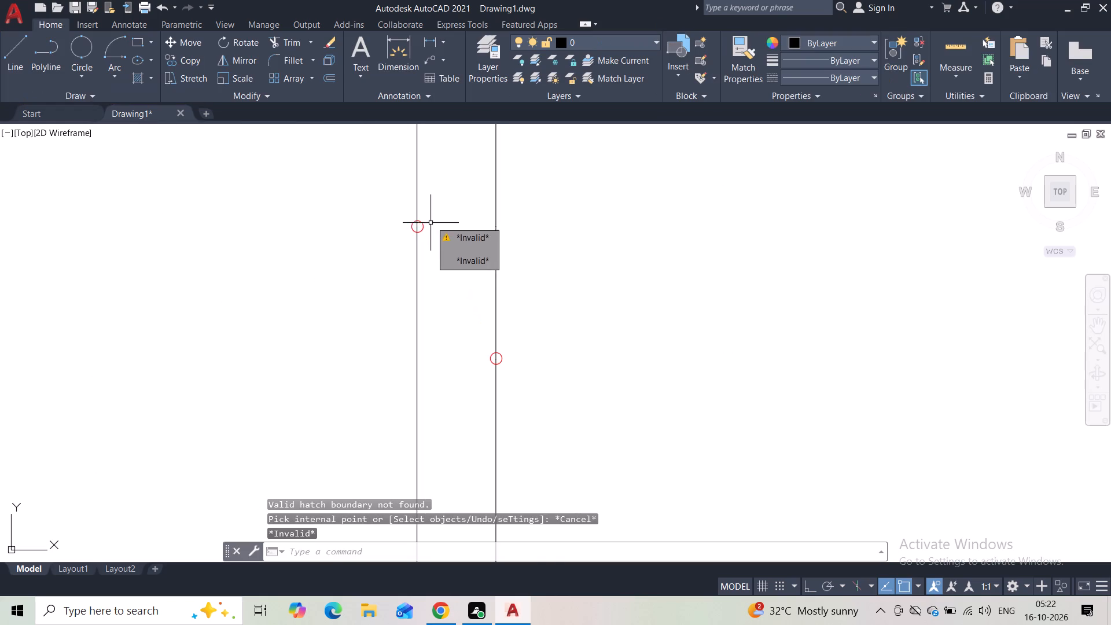
Delete the lower line segment of the side strip's inner edge, below its gap marker.
left_click(426, 220)
left_click(395, 242)
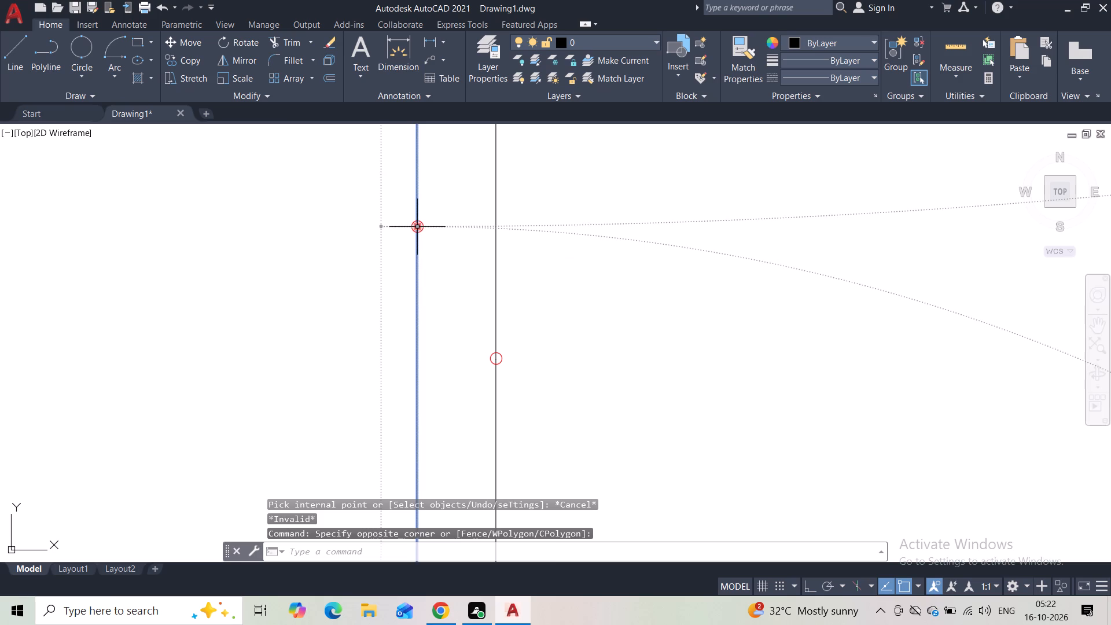
scroll(446, 282, "down", 7)
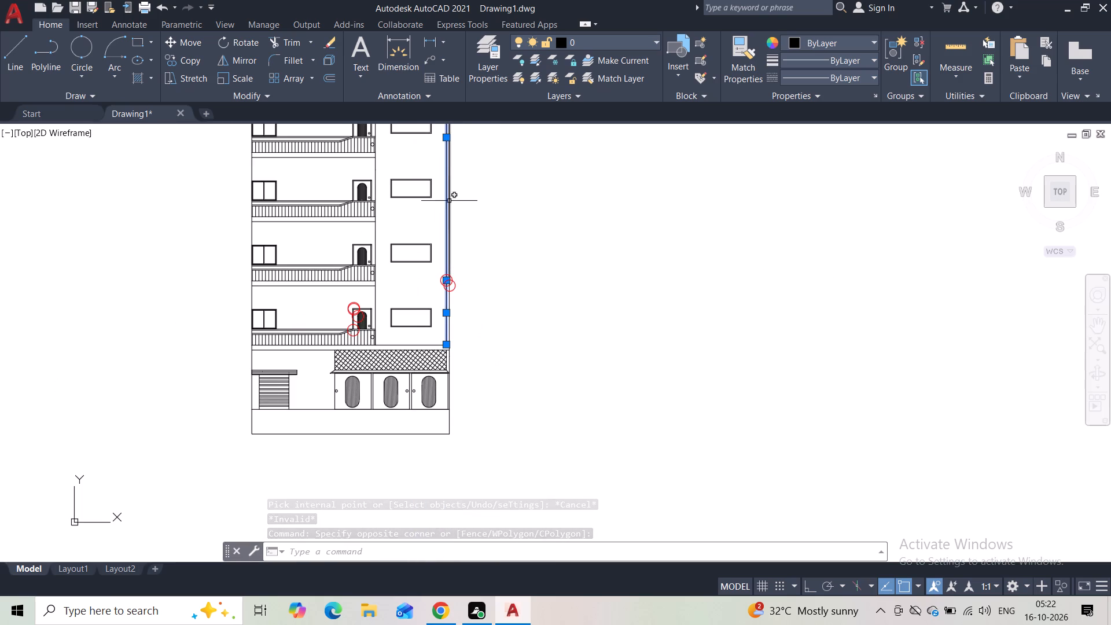
middle_click_drag(471, 190, 450, 352)
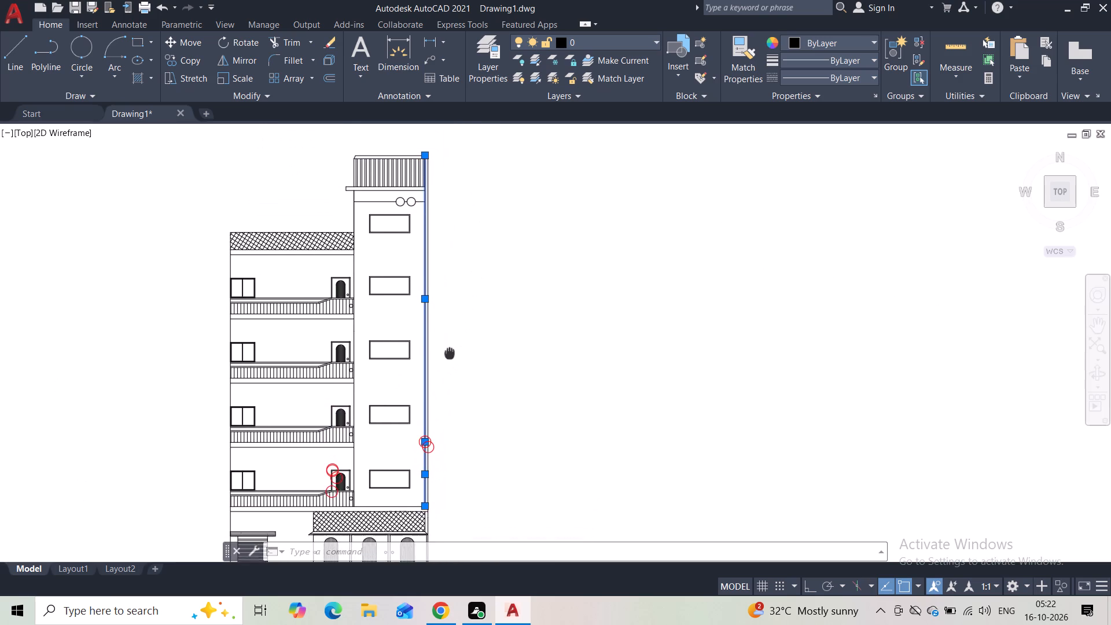
middle_click_drag(450, 352, 476, 308)
scroll(437, 404, "up", 3)
key("Escape")
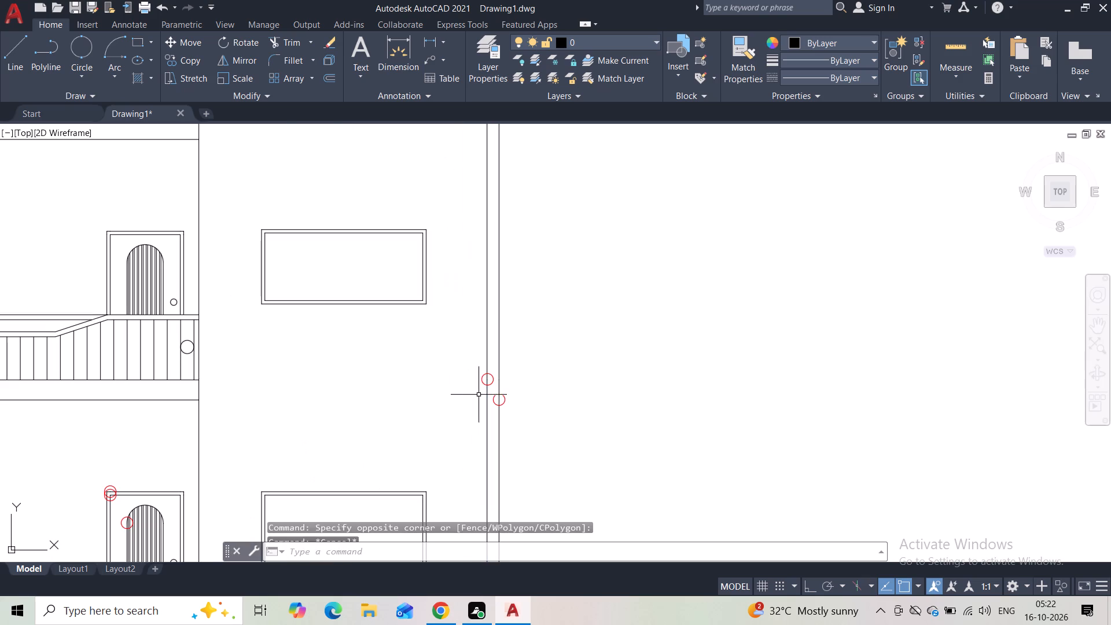
left_click(487, 403)
key("Delete")
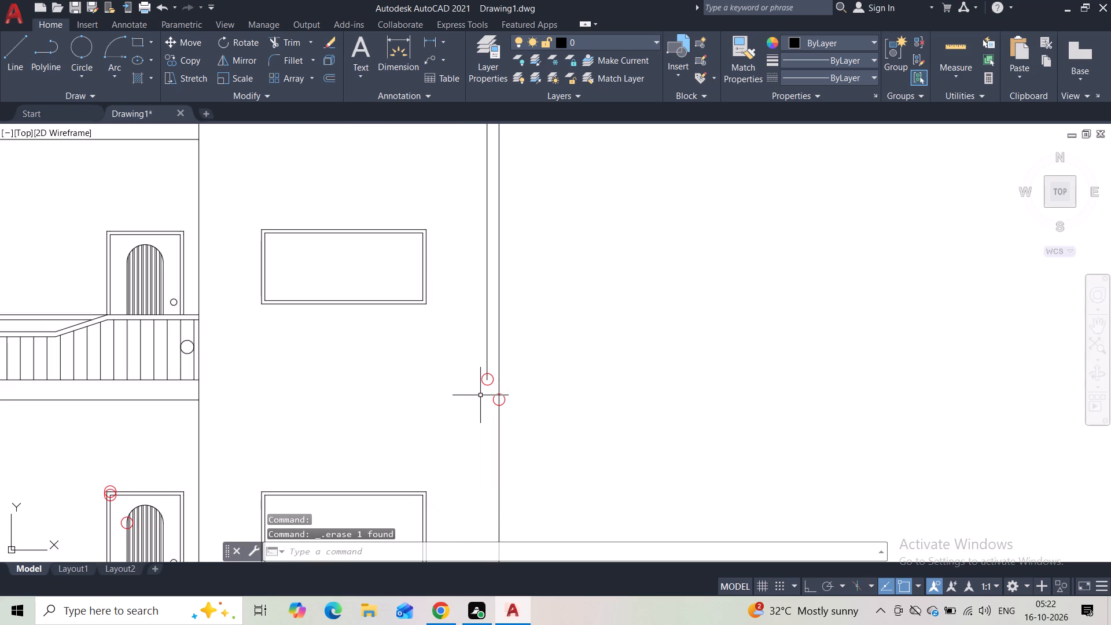
Extend the remaining upper line of the strip's inner edge down to the slab's top line.
middle_click_drag(457, 405, 370, 258)
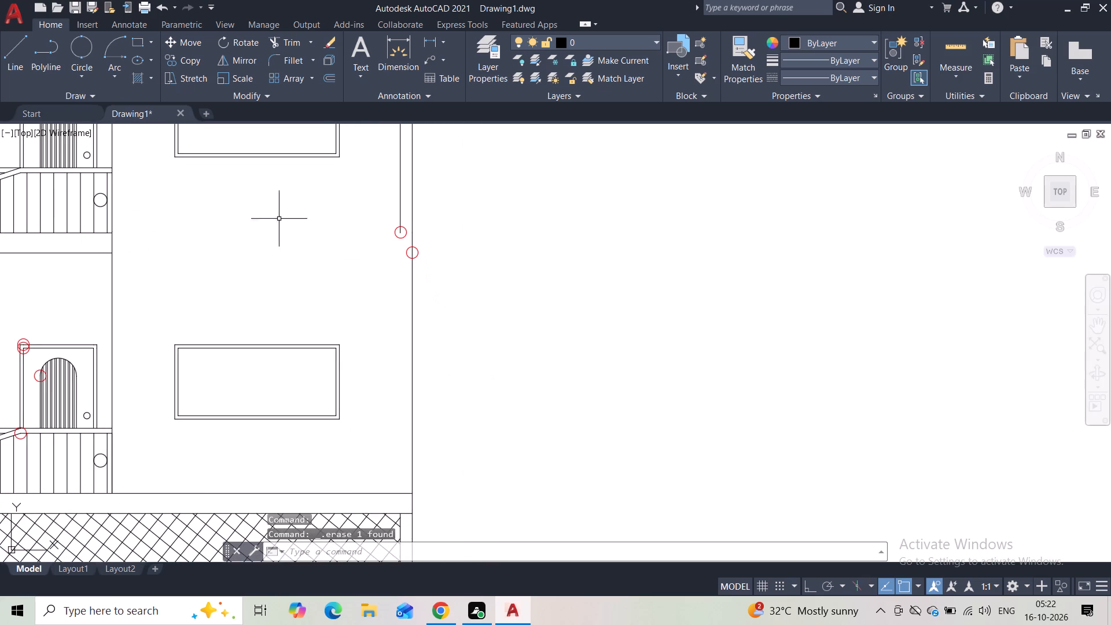
left_click(9, 64)
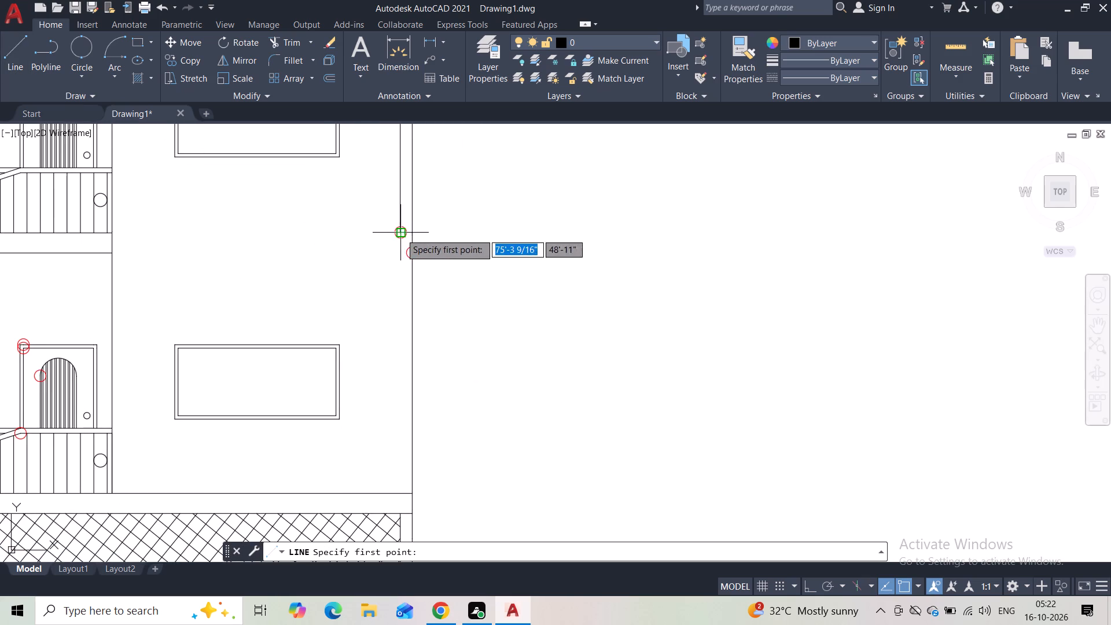
key("Escape")
key("e")
key("x")
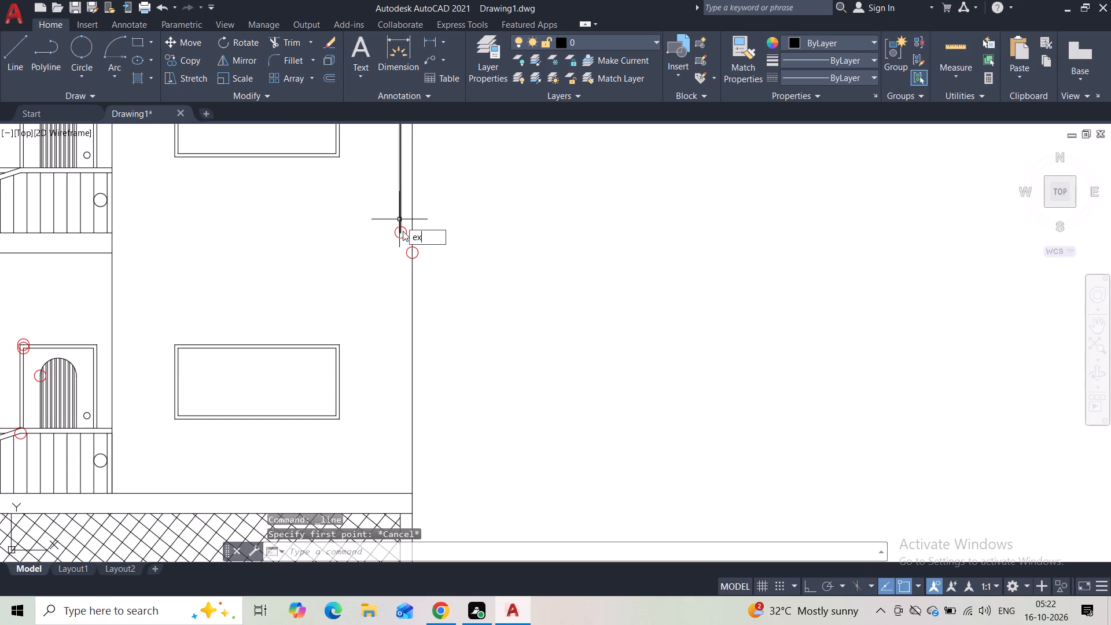
left_click(430, 252)
left_click(399, 220)
key("Escape")
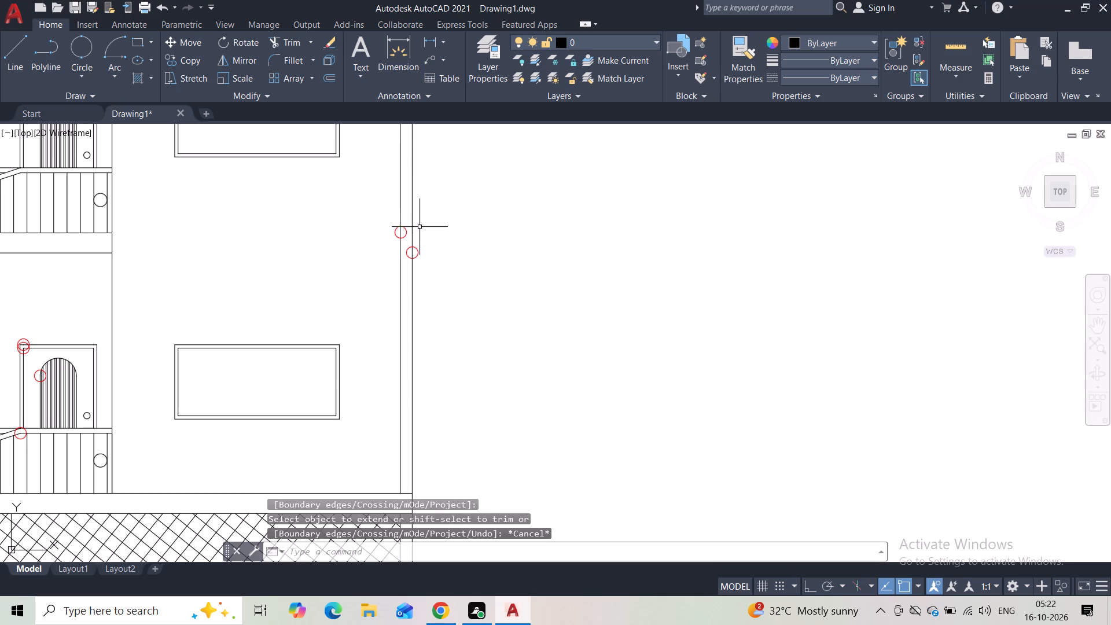
Delete the lower line segment of the side strip's outer edge, below its gap marker.
left_click(411, 255)
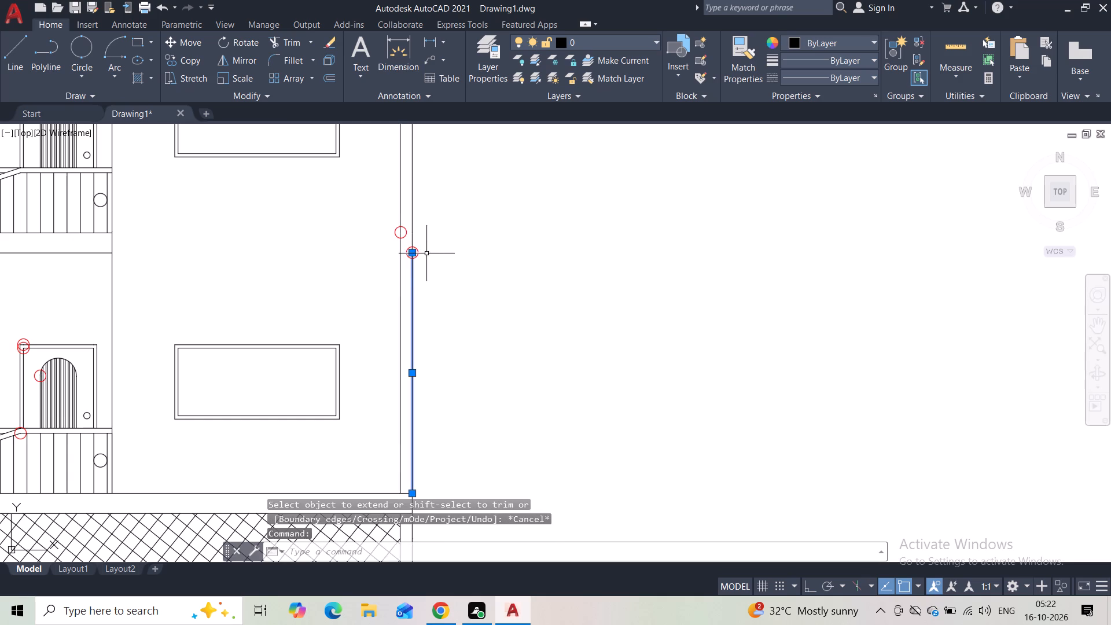
key("Delete")
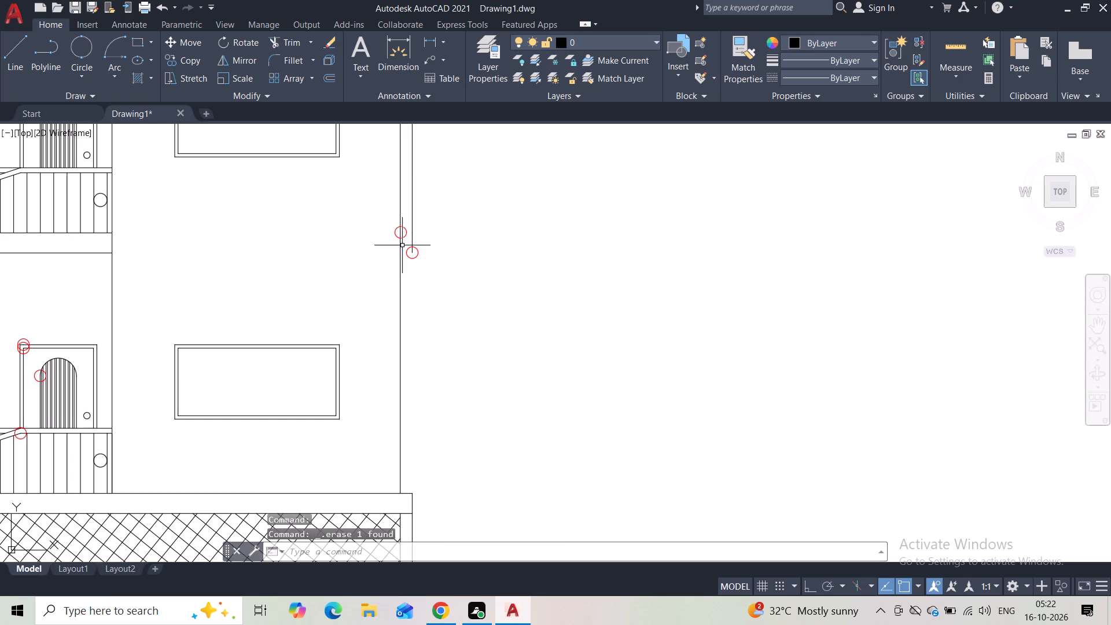
Extend the remaining upper line of the strip's outer edge down to the slab's top line.
key("e")
left_click(438, 289)
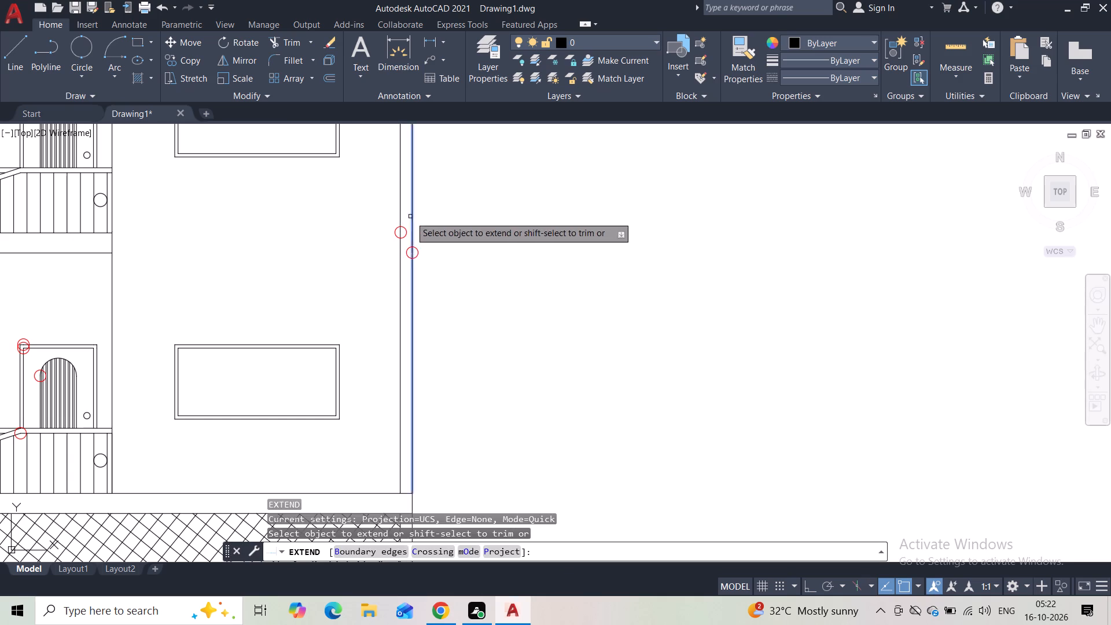
left_click(411, 219)
key("Escape")
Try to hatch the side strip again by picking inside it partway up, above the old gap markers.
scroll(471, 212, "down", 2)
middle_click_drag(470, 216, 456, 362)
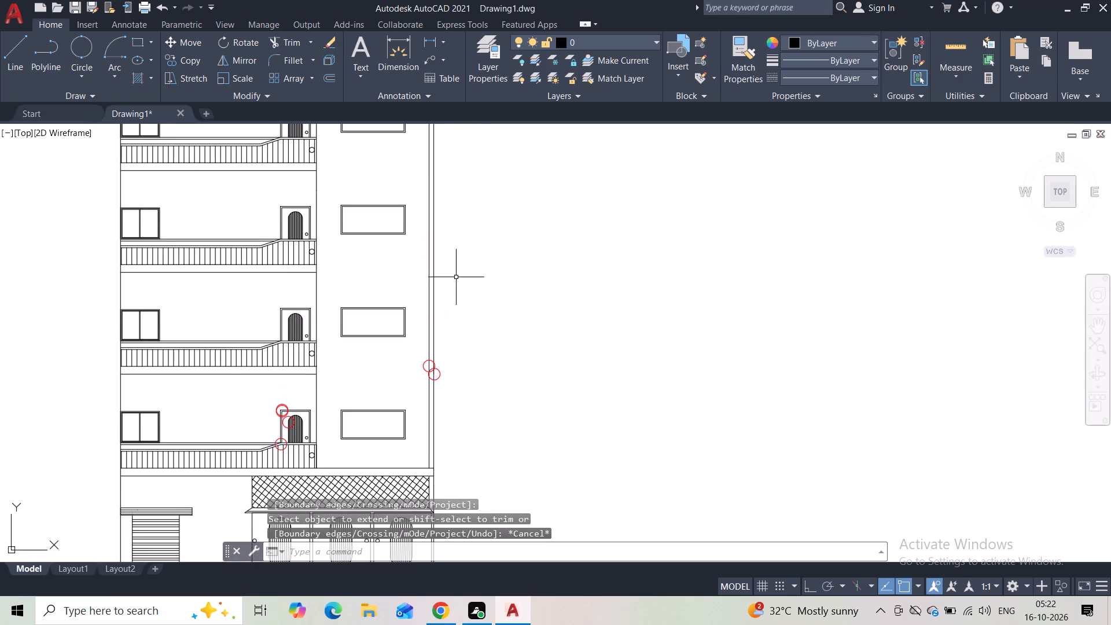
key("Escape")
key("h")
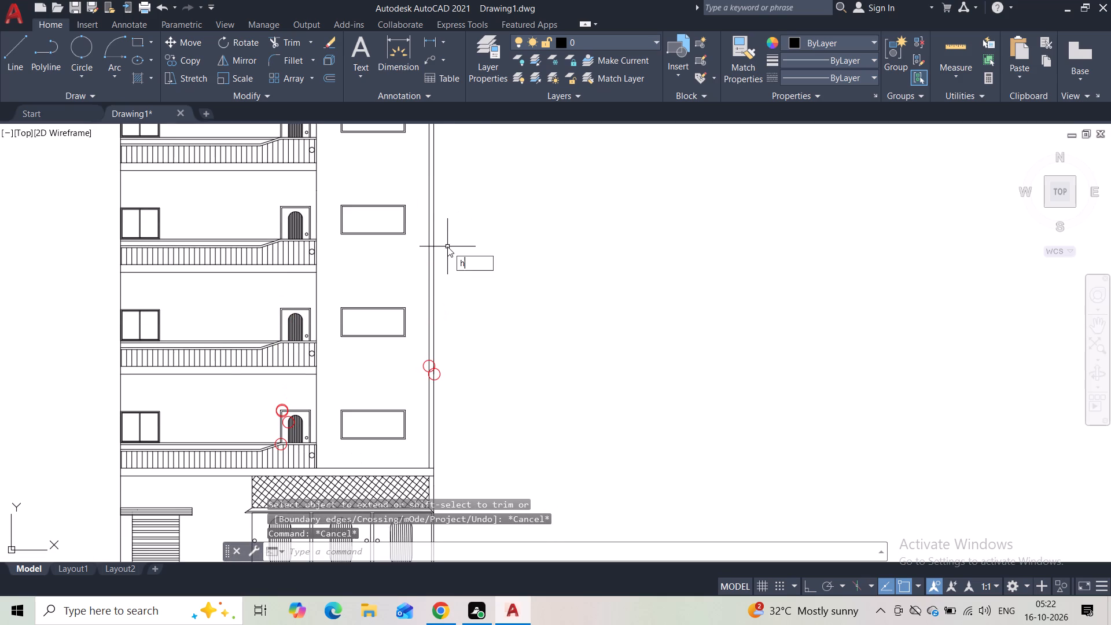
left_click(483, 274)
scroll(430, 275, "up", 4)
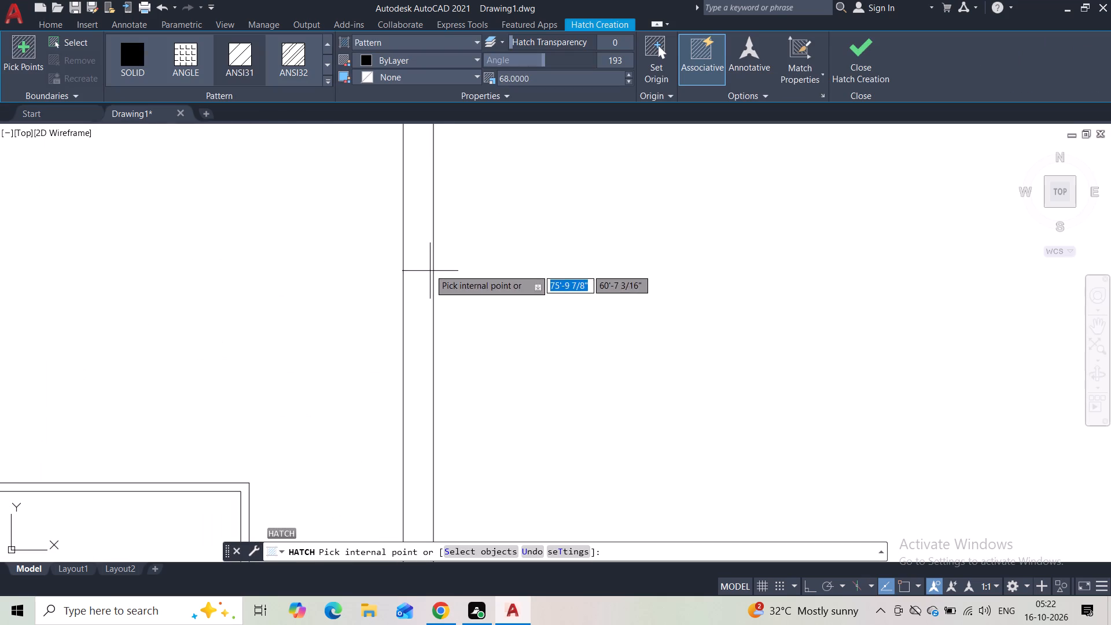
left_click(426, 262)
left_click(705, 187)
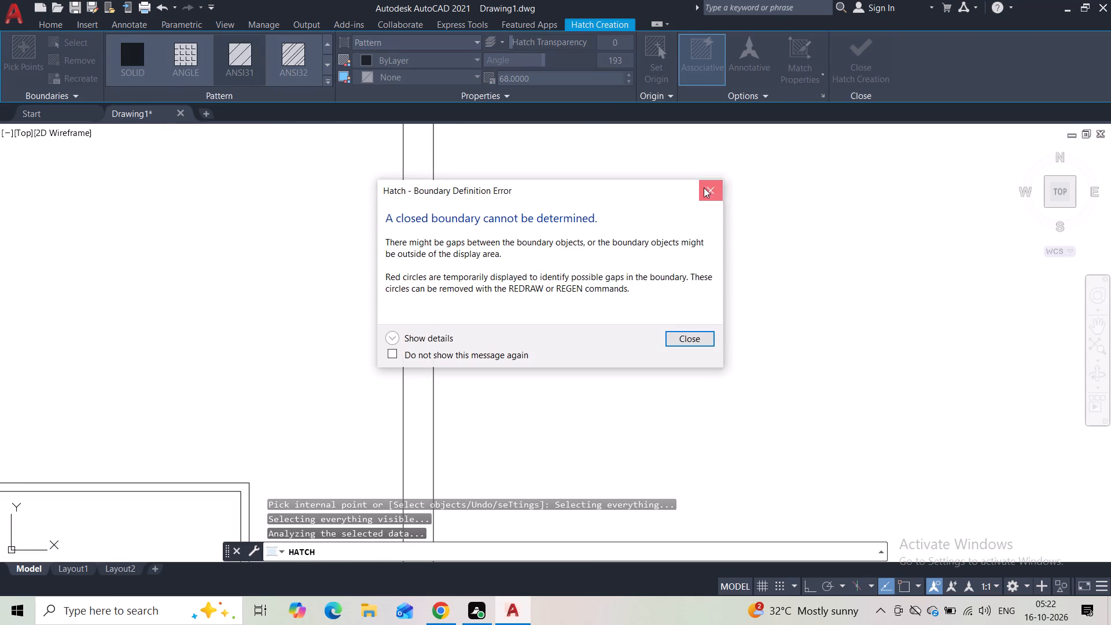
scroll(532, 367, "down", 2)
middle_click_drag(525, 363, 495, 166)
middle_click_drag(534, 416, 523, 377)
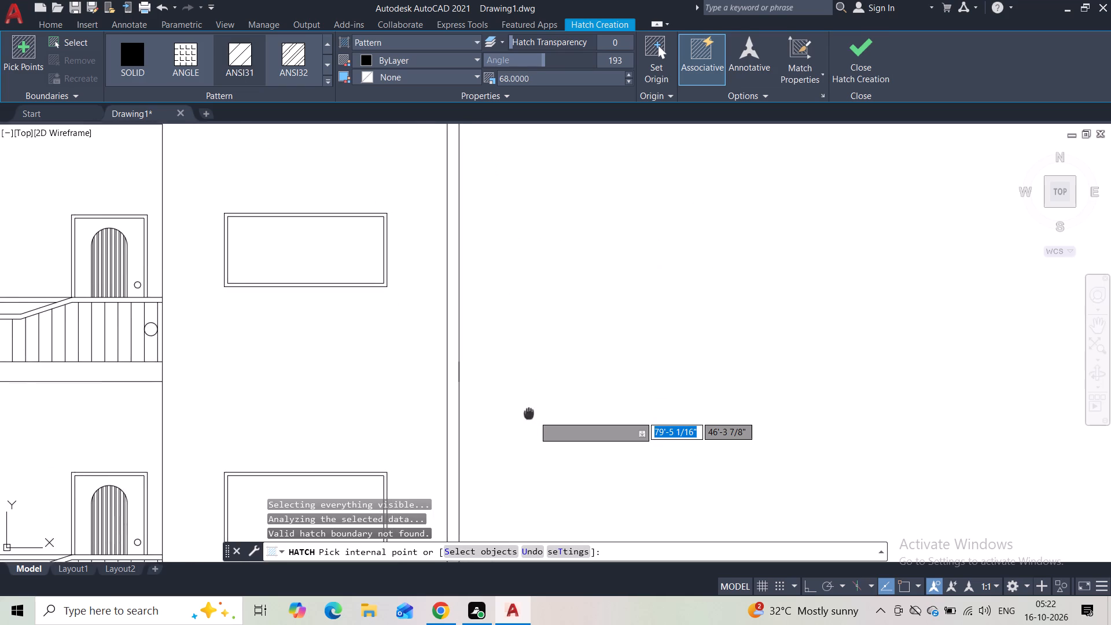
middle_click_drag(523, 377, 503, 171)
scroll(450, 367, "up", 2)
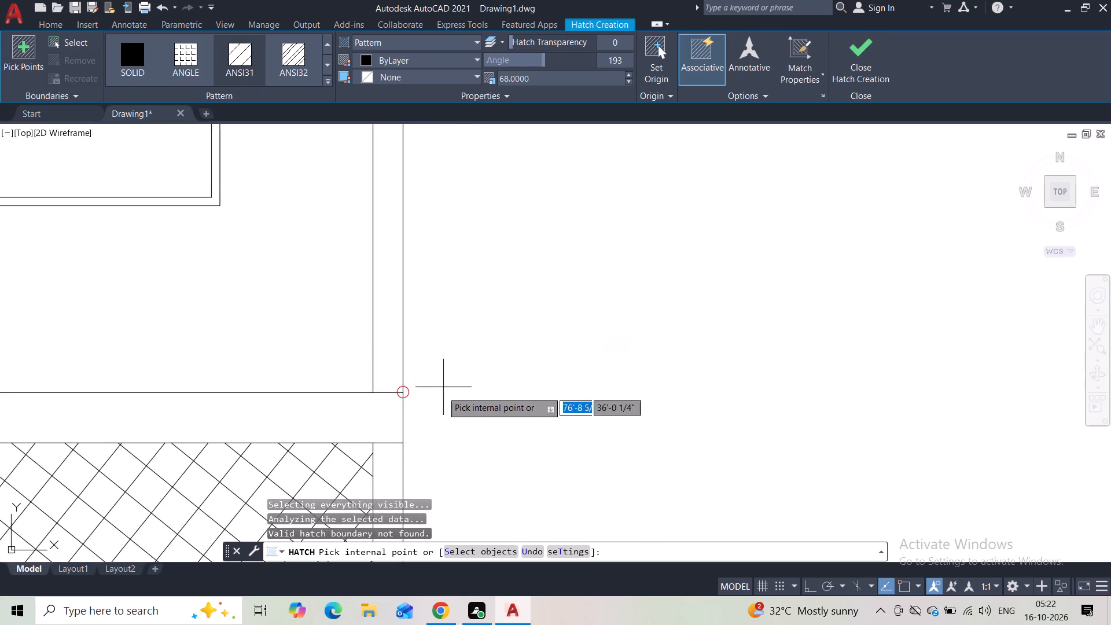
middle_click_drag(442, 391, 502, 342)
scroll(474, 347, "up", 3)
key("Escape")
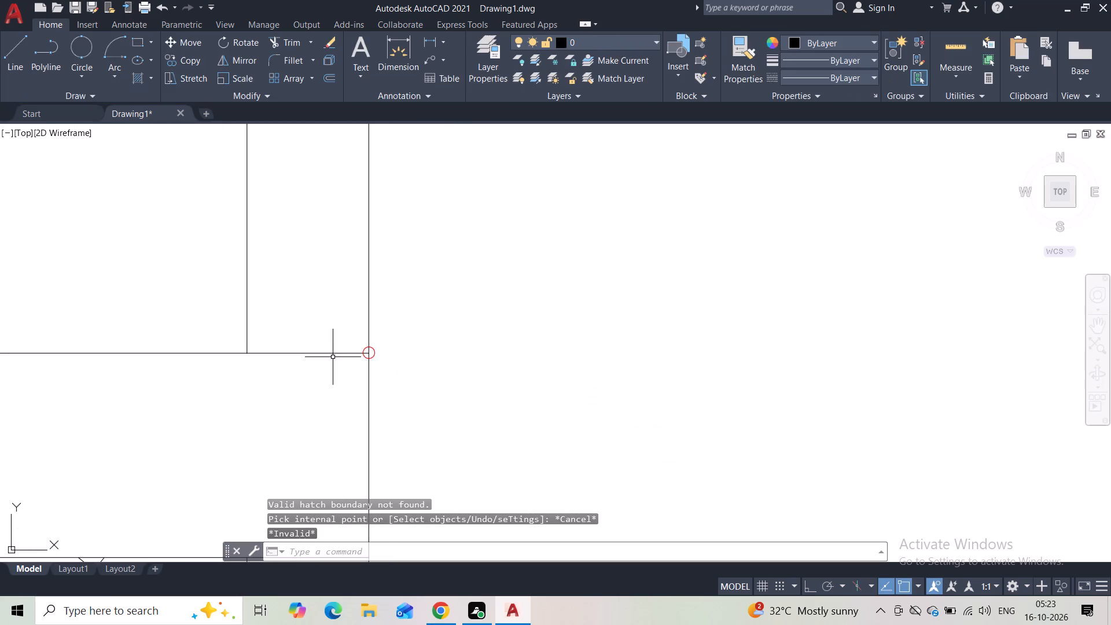
Examine the joint at the side strip's bottom outer corner for a gap in the boundary.
scroll(333, 357, "up", 4)
scroll(520, 337, "up", 2)
left_click(573, 345)
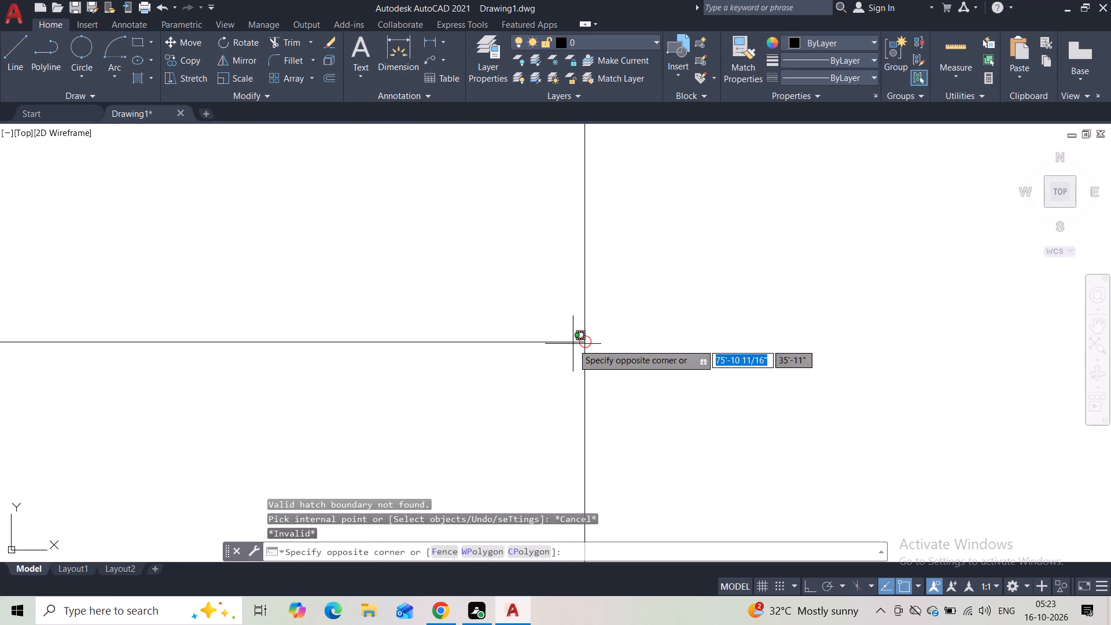
left_click(573, 342)
scroll(589, 345, "up", 3)
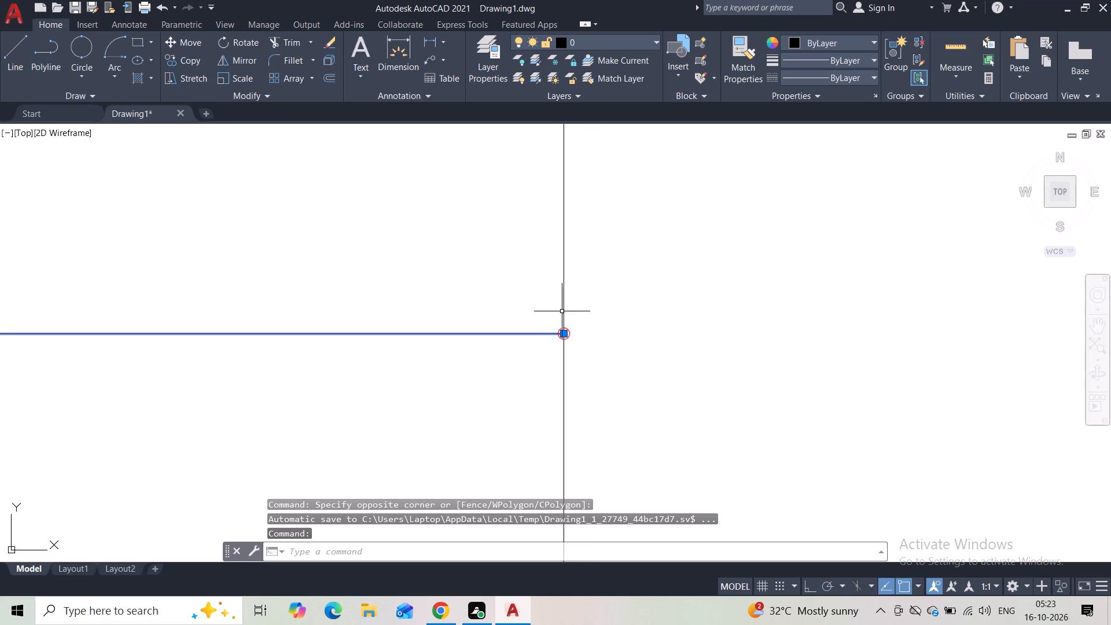
left_click(562, 315)
key("Escape")
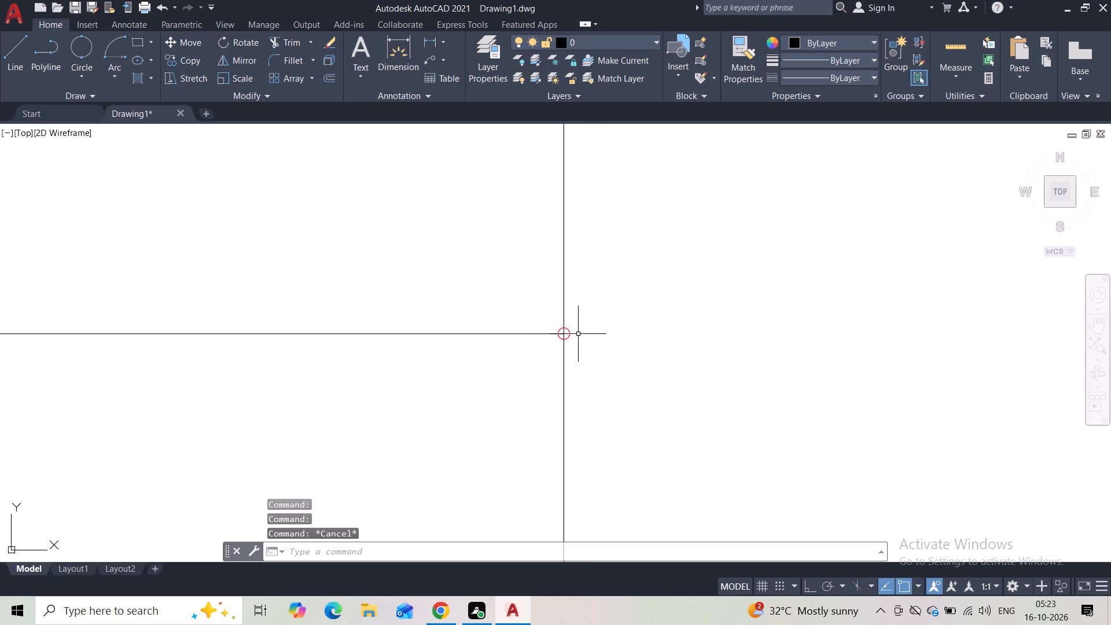
Stretch the outer end of the slab's top line back to the side strip's inner edge.
left_click(548, 334)
scroll(480, 293, "down", 2)
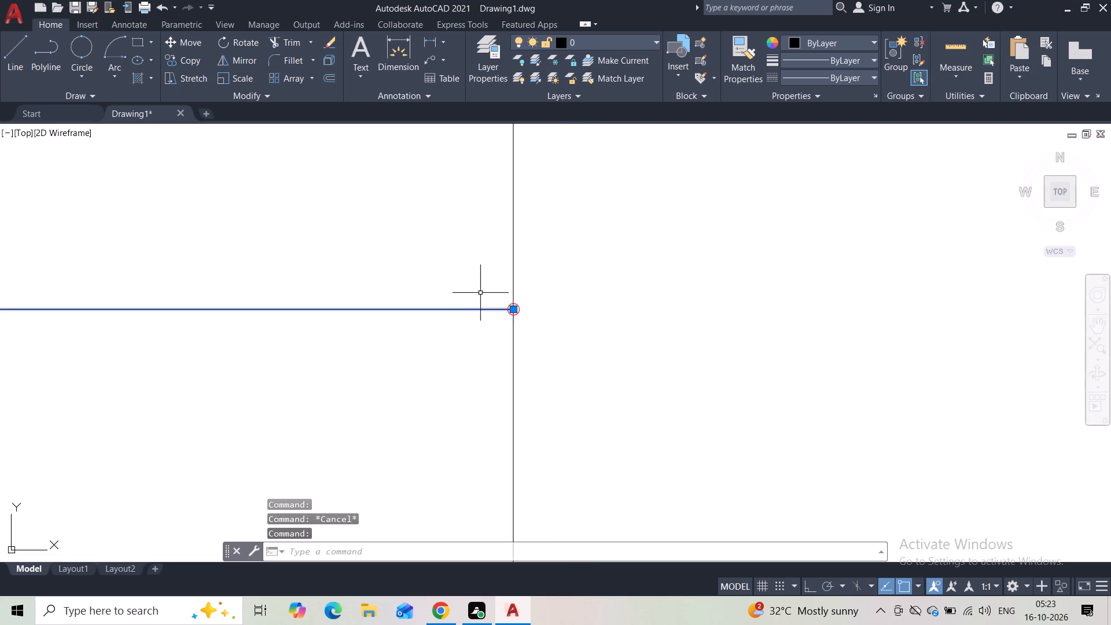
scroll(480, 293, "down", 3)
scroll(361, 320, "down", 3)
middle_click_drag(325, 373, 537, 341)
scroll(428, 338, "down", 3)
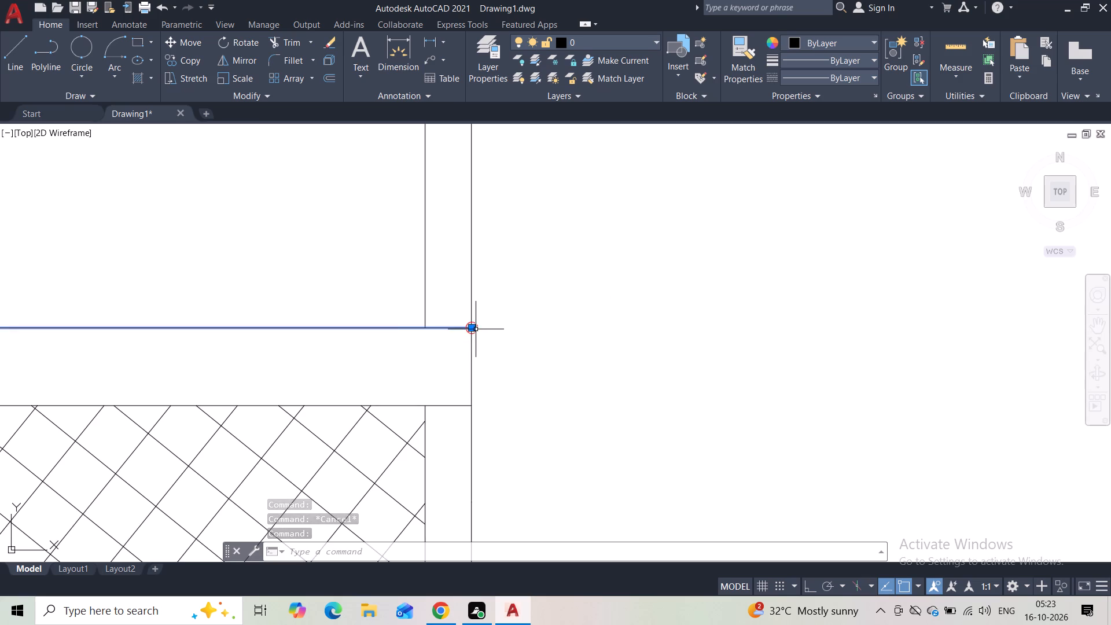
left_click(472, 330)
left_click(431, 330)
key("Escape")
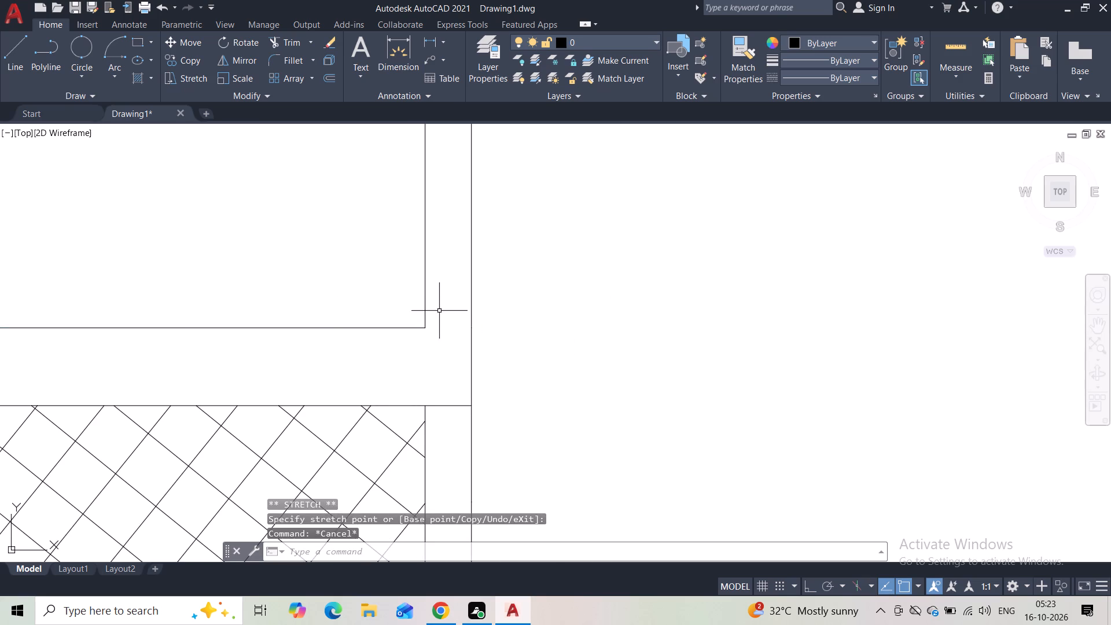
Draw a horizontal line from the inner edge's bottom end to the outer edge, closing the strip's base.
middle_click_drag(437, 315, 445, 273)
scroll(447, 278, "up", 3)
left_click(11, 67)
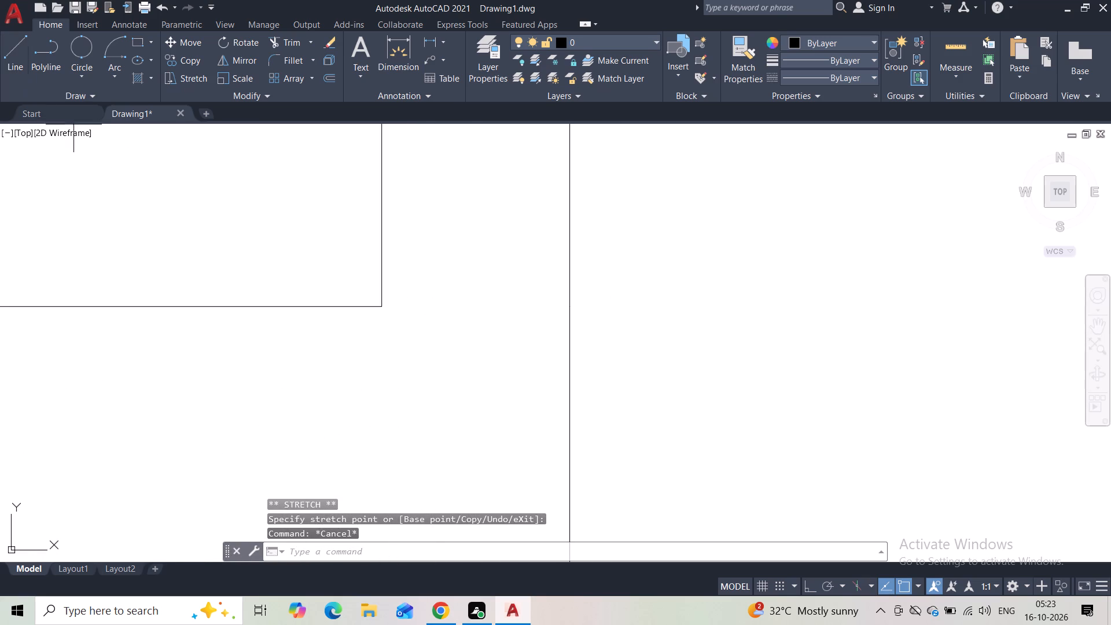
left_click_drag(379, 304, 386, 305)
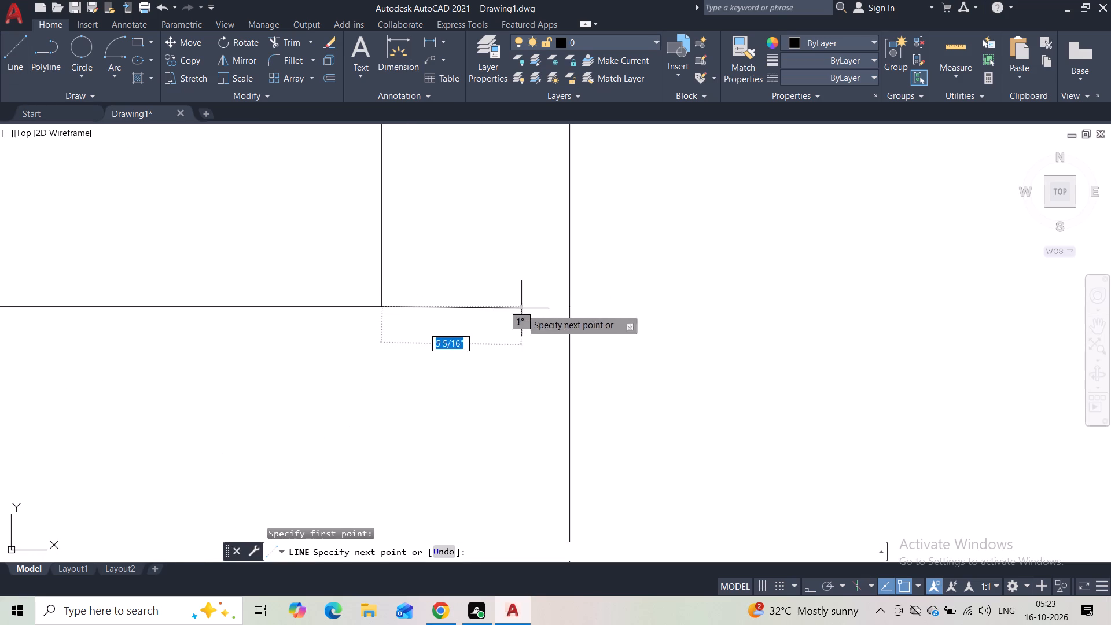
left_click(570, 306)
key("Escape")
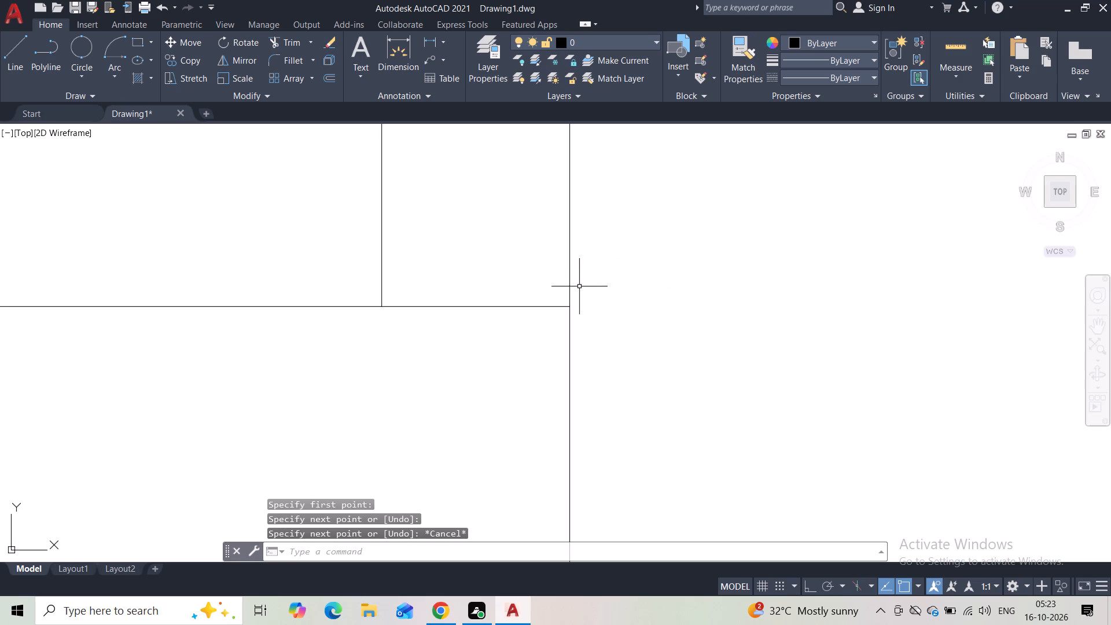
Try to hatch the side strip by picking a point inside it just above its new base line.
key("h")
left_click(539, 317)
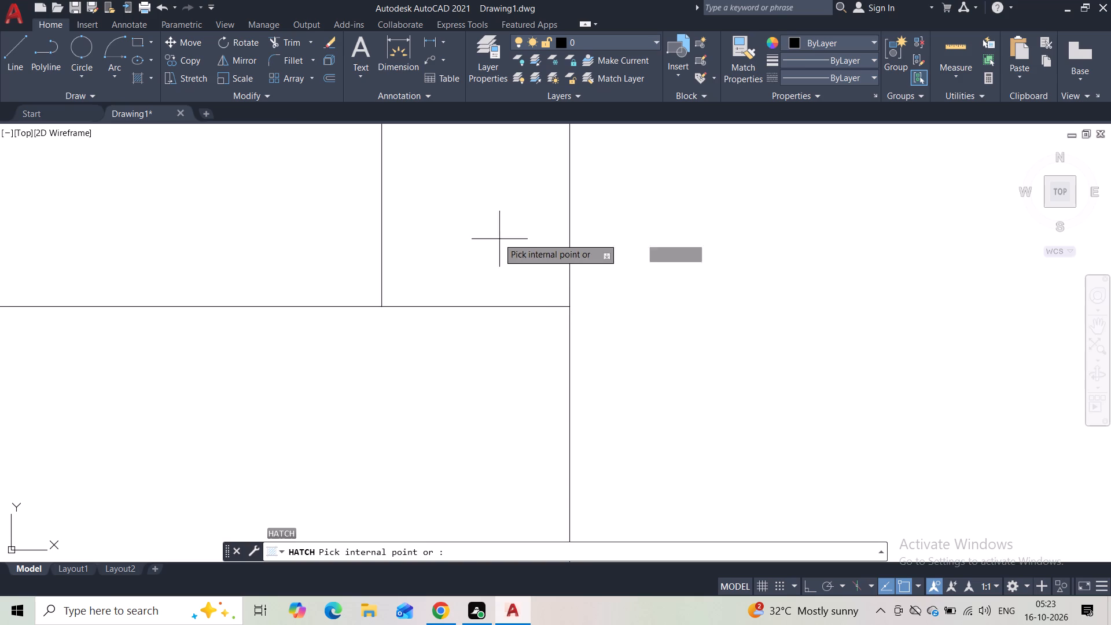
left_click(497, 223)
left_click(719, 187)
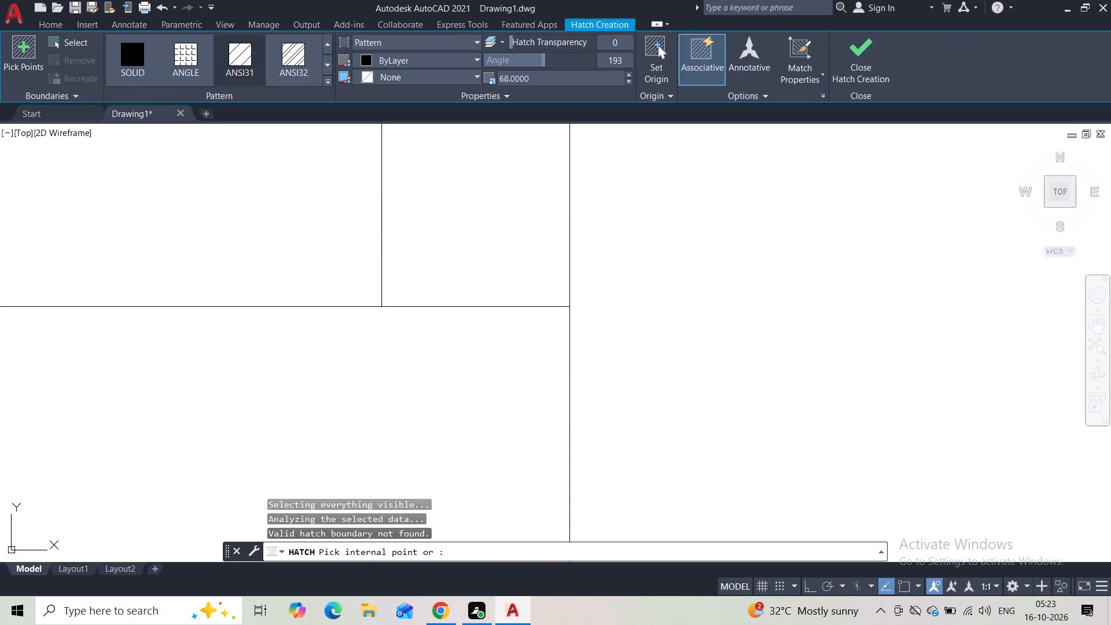
Examine the gap-marked joint at the side strip's top outer corner by highlighting its top line and outer edge.
scroll(649, 228, "down", 9)
middle_click_drag(654, 221, 627, 360)
scroll(634, 294, "down", 4)
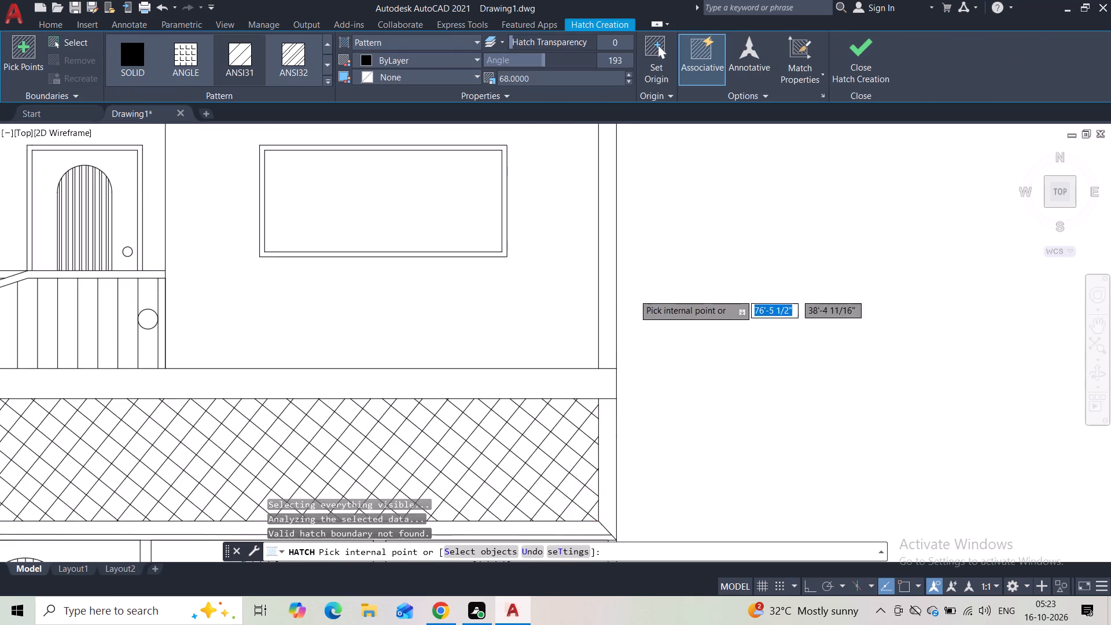
scroll(681, 237, "down", 2)
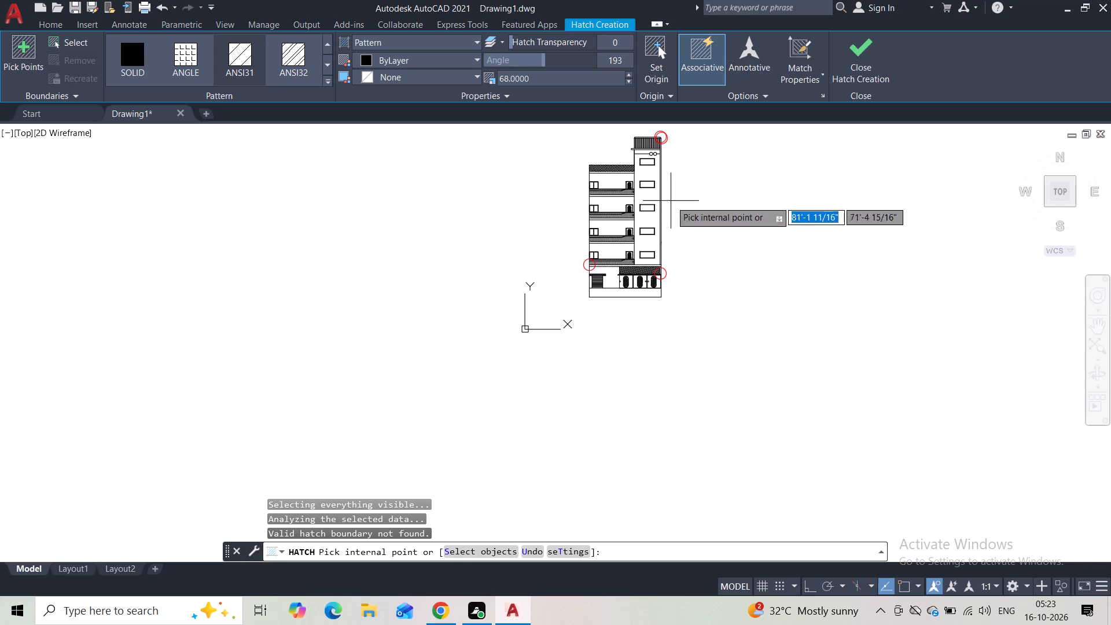
middle_click_drag(671, 201, 637, 355)
scroll(628, 296, "up", 7)
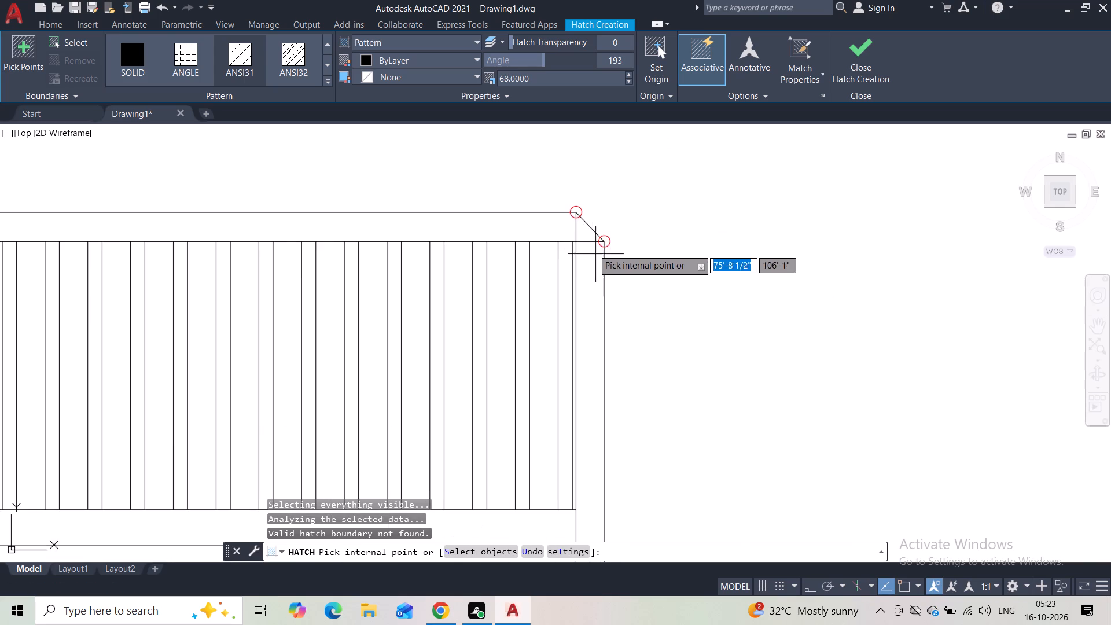
scroll(591, 240, "up", 4)
key("Escape")
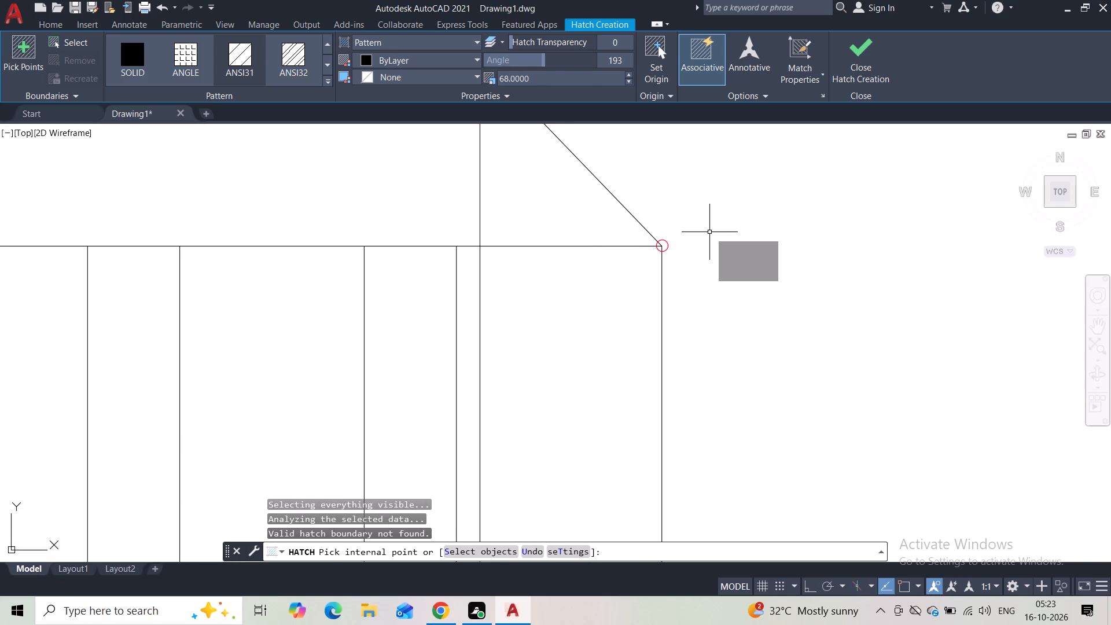
left_click(628, 247)
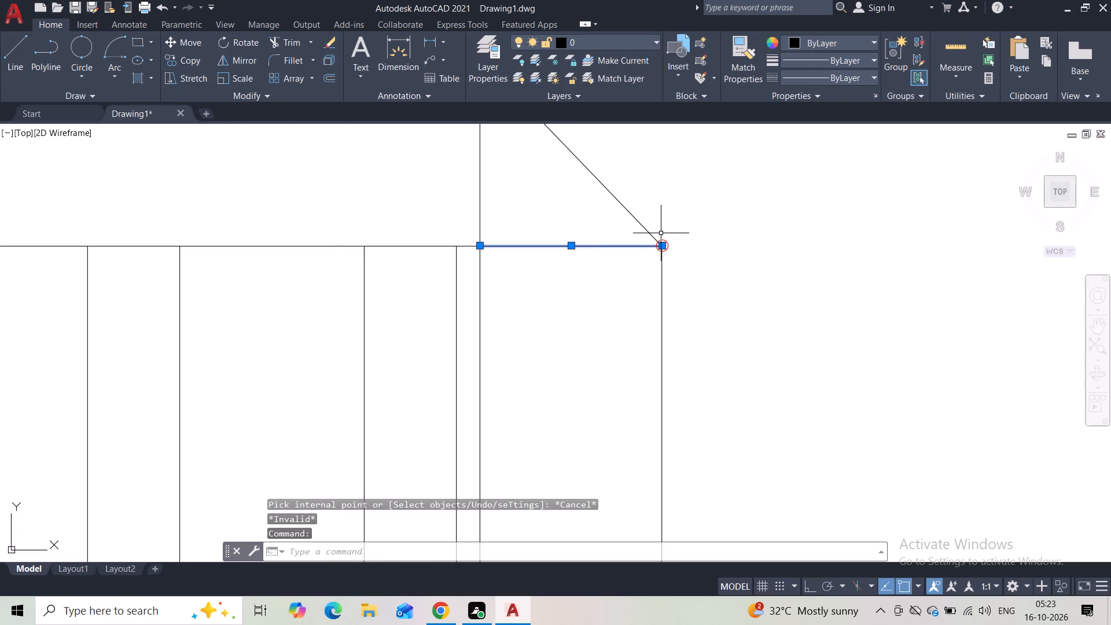
scroll(663, 248, "up", 3)
left_click(654, 253)
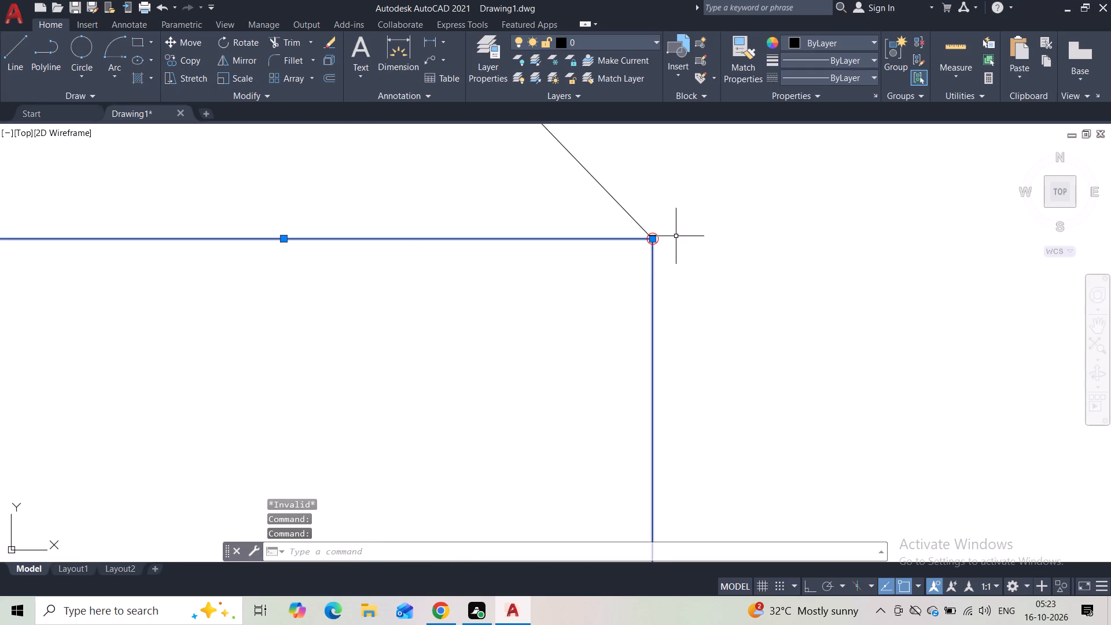
key("Escape")
Erase the short diagonal line running from the roof's top corner to the side strip's top outer corner.
scroll(645, 204, "down", 2)
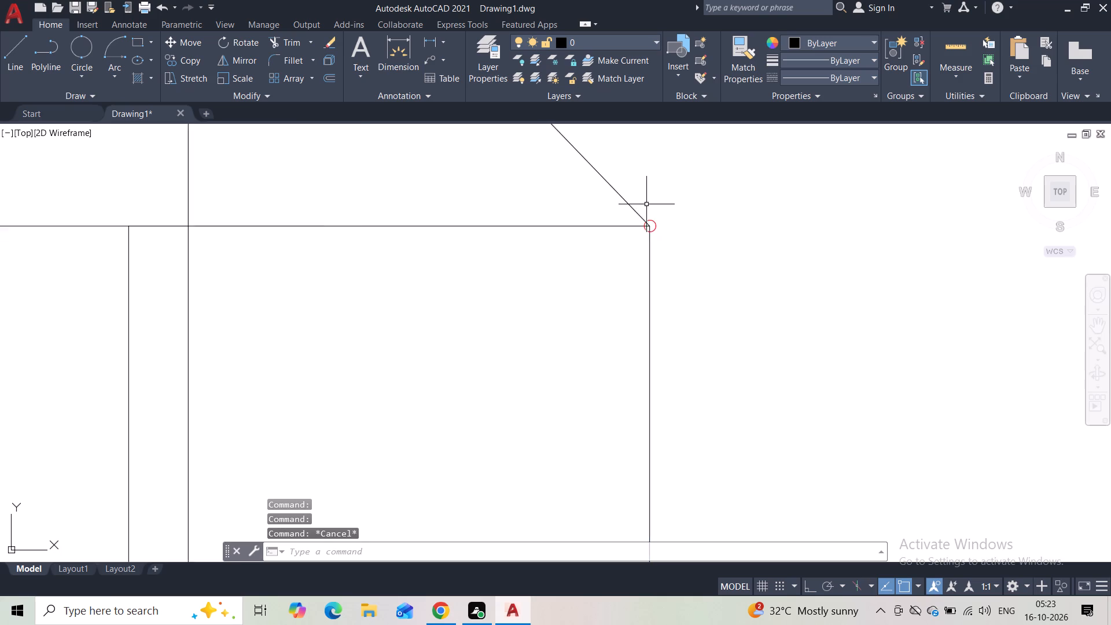
middle_click_drag(675, 181, 661, 319)
left_click(591, 261)
left_click(577, 271)
left_click(584, 238)
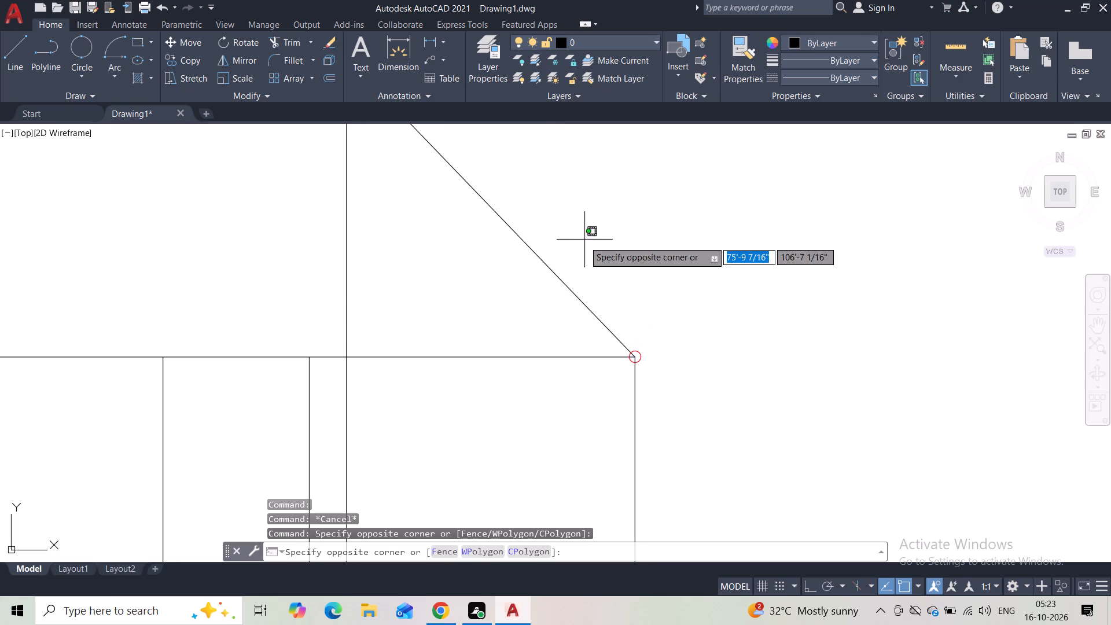
left_click(540, 281)
key("Delete")
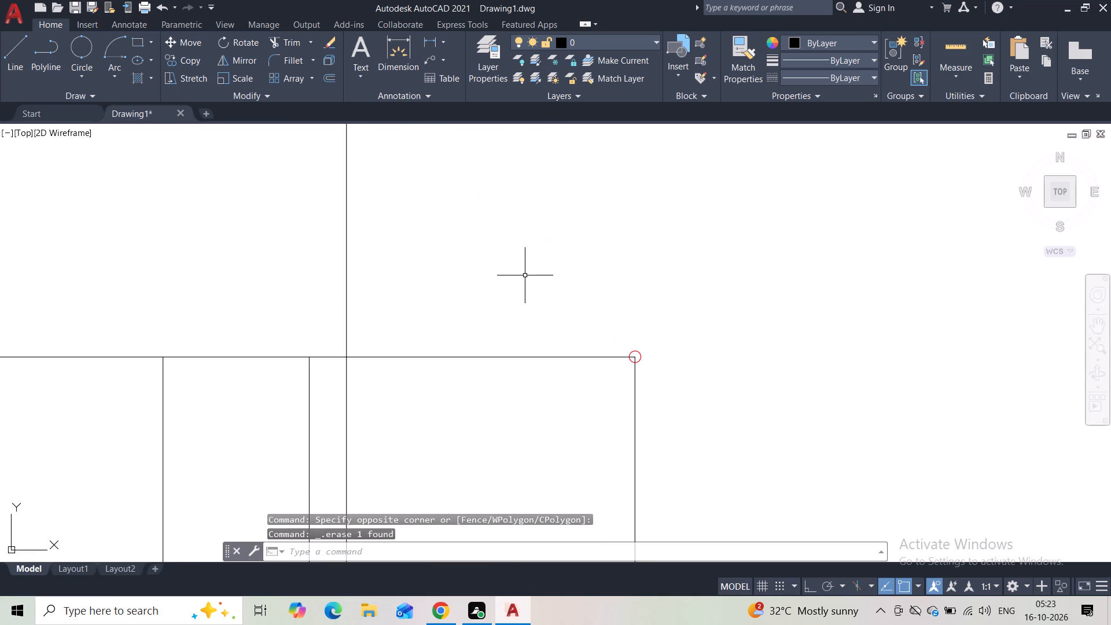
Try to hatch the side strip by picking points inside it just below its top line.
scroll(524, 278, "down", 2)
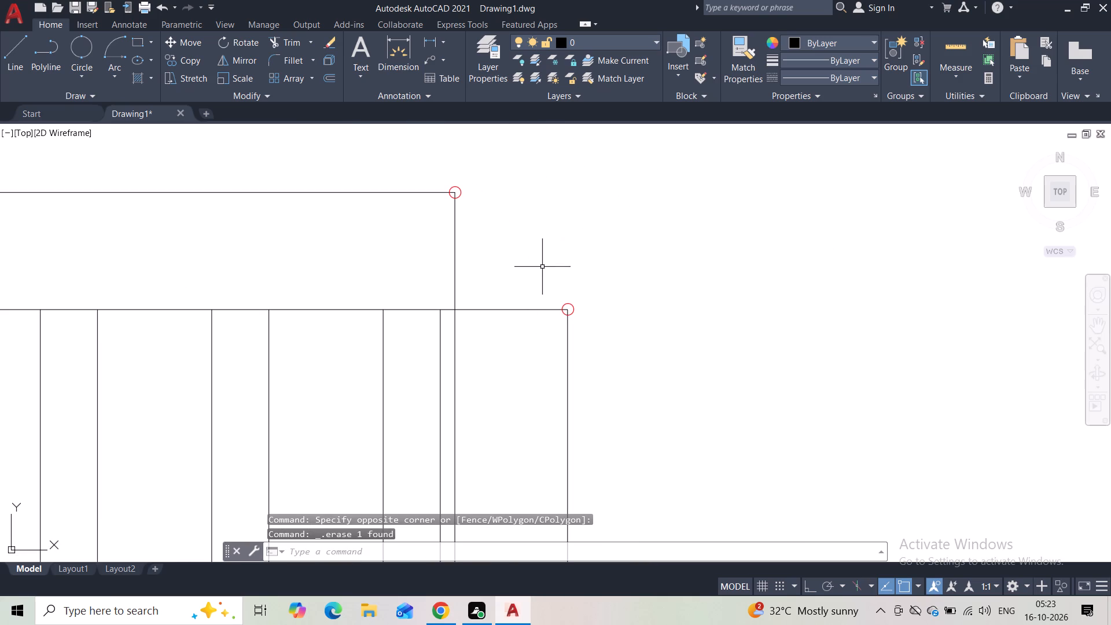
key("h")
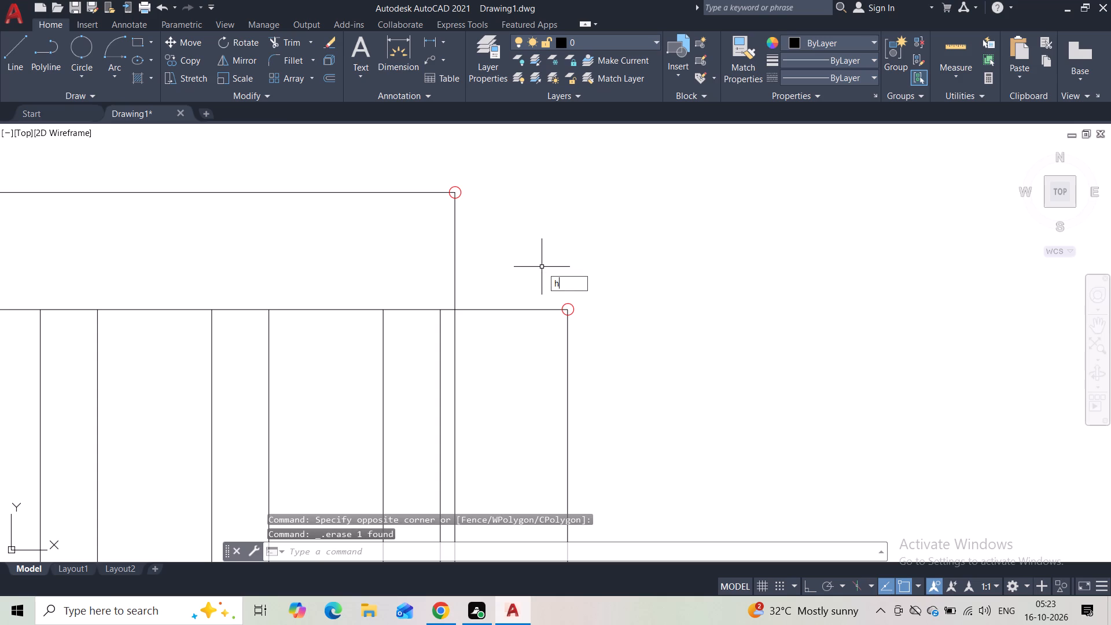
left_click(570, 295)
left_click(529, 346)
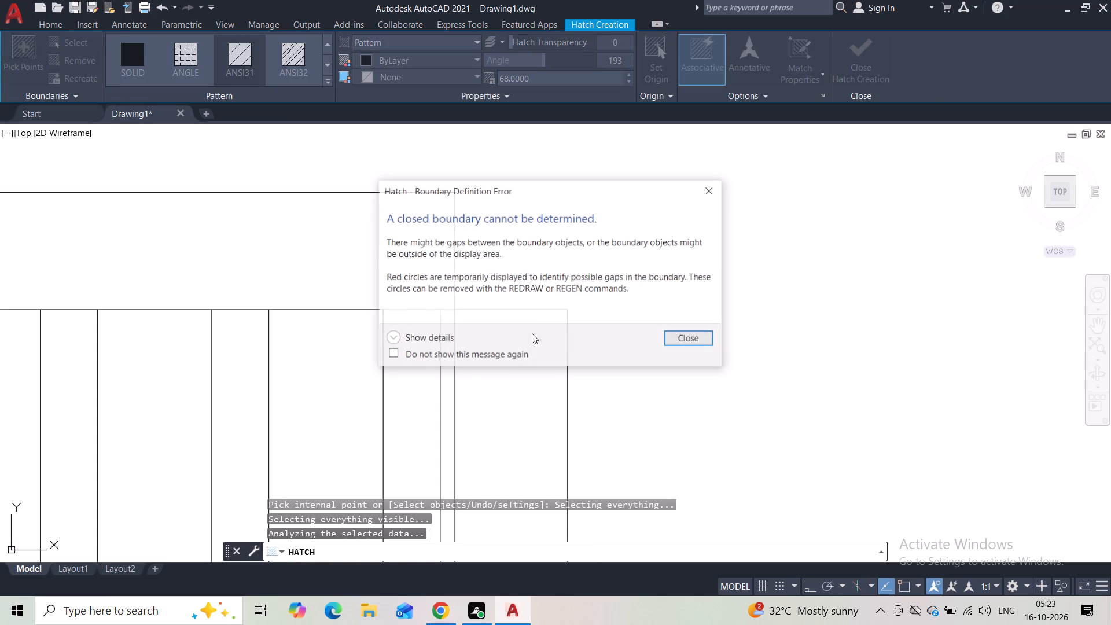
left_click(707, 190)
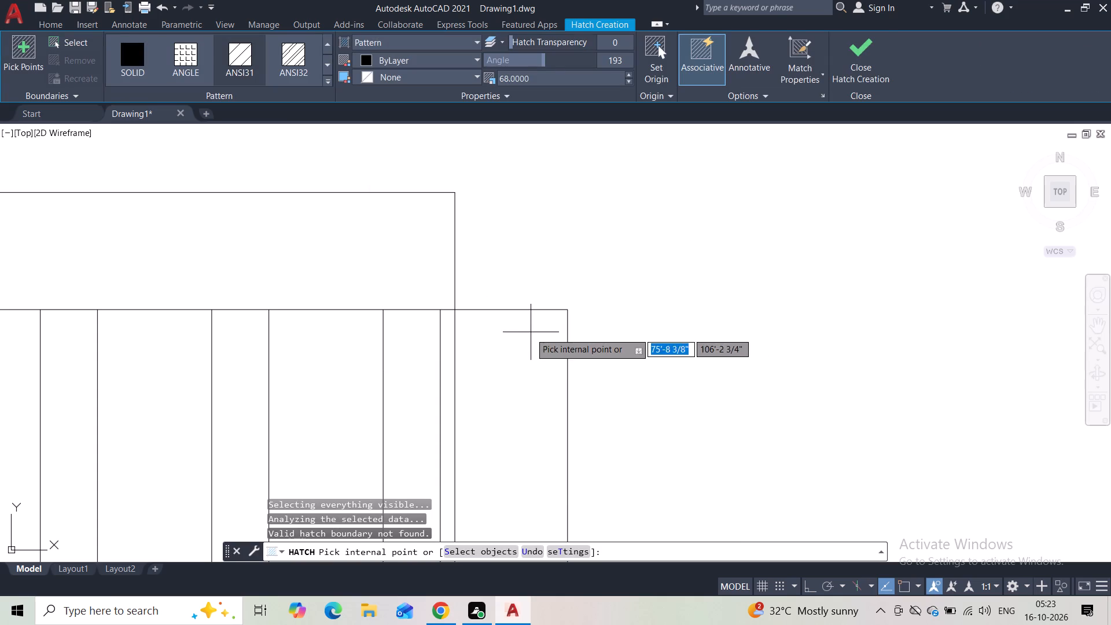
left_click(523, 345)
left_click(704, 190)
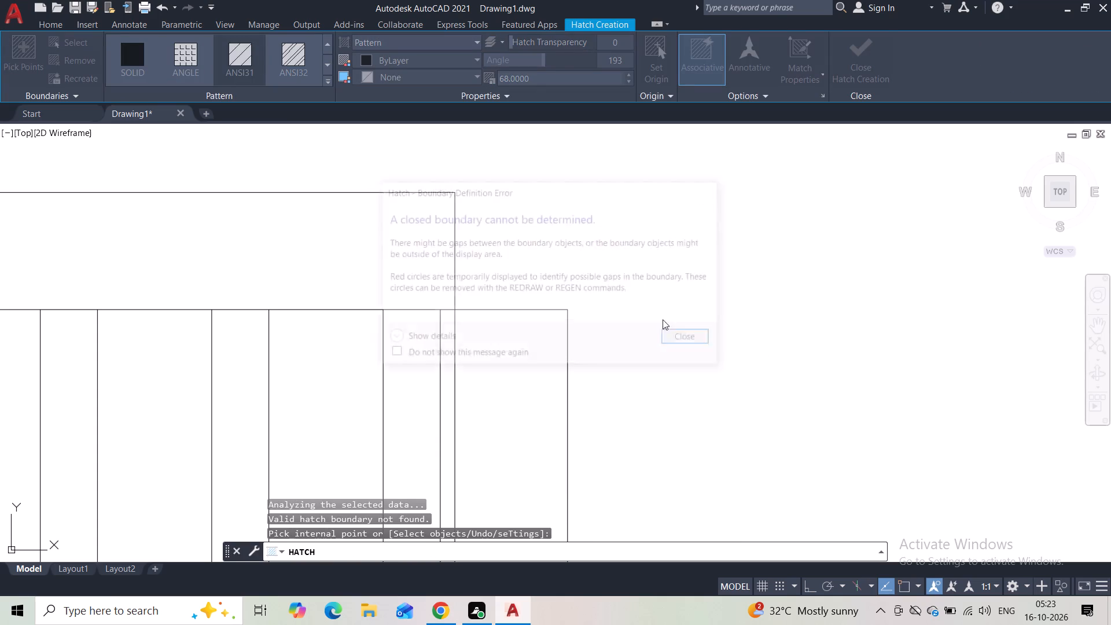
Inspect the side strip's edges from the roof down to the slab for gap markers.
scroll(663, 347, "down", 2)
middle_click_drag(663, 347, 619, 207)
scroll(617, 310, "down", 3)
middle_click_drag(643, 399, 589, 224)
middle_click_drag(578, 352, 574, 203)
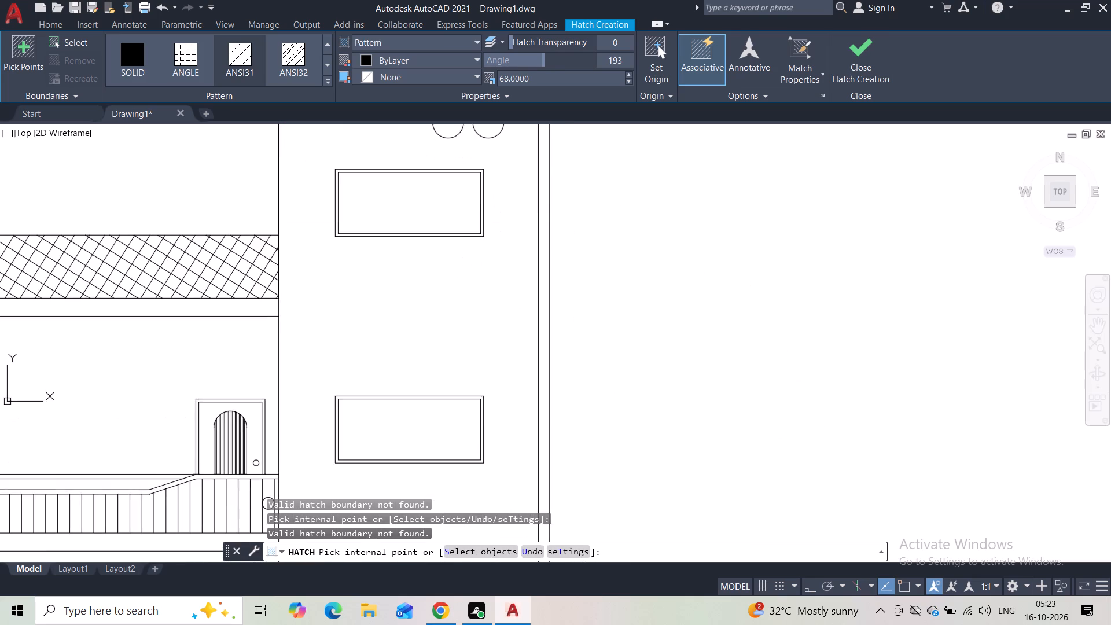
middle_click_drag(601, 421, 591, 178)
middle_click_drag(587, 355, 600, 218)
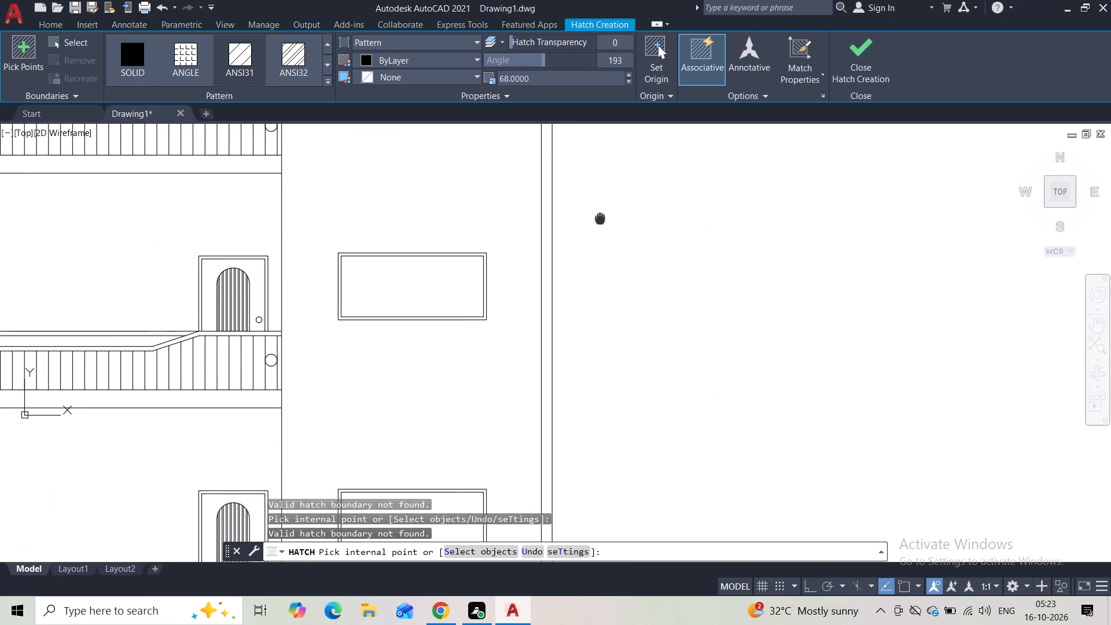
middle_click_drag(600, 218, 600, 216)
scroll(595, 391, "down", 2)
middle_click_drag(597, 454, 587, 269)
scroll(569, 363, "up", 2)
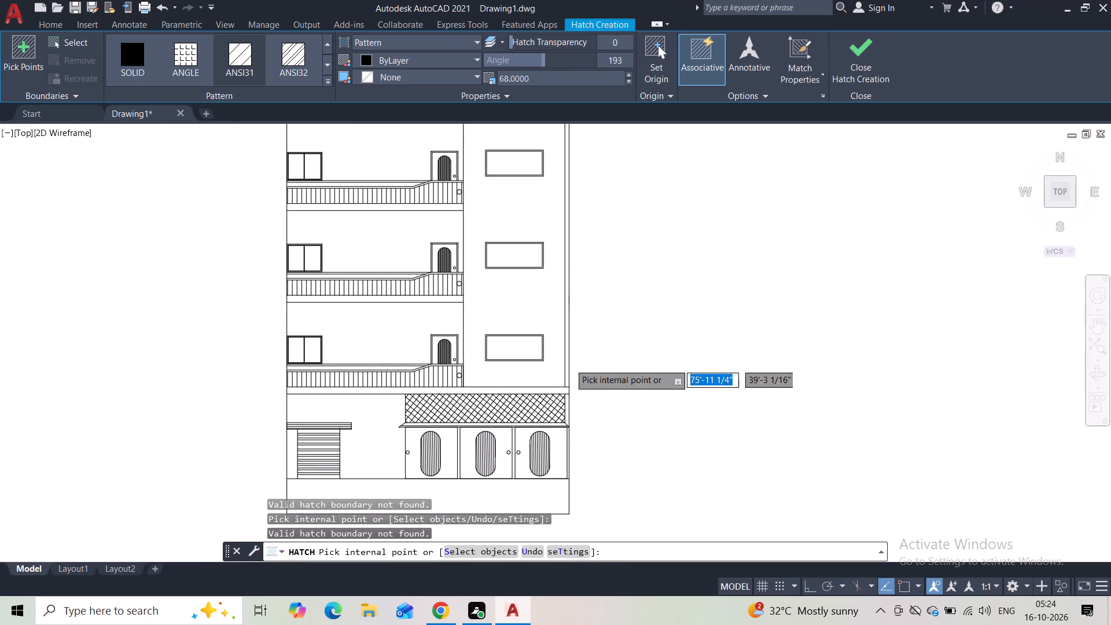
scroll(569, 363, "up", 2)
middle_click_drag(593, 459, 591, 352)
key("Escape")
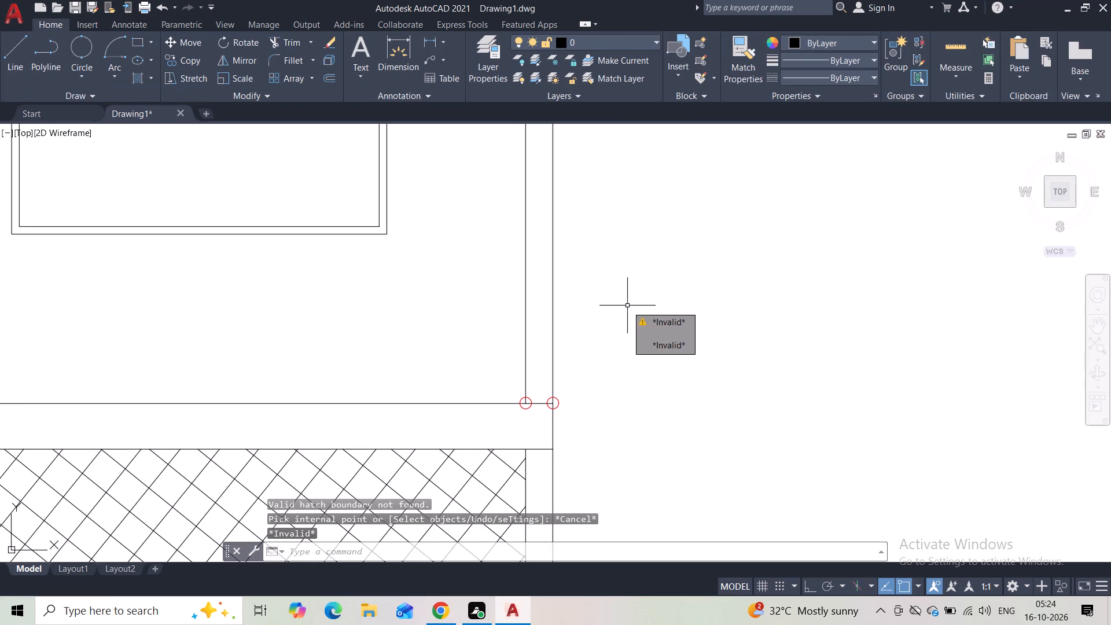
Join the side strip's base line and the adjoining slab top line into one line.
scroll(536, 388, "up", 3)
middle_click_drag(522, 418, 532, 330)
scroll(498, 358, "up", 4)
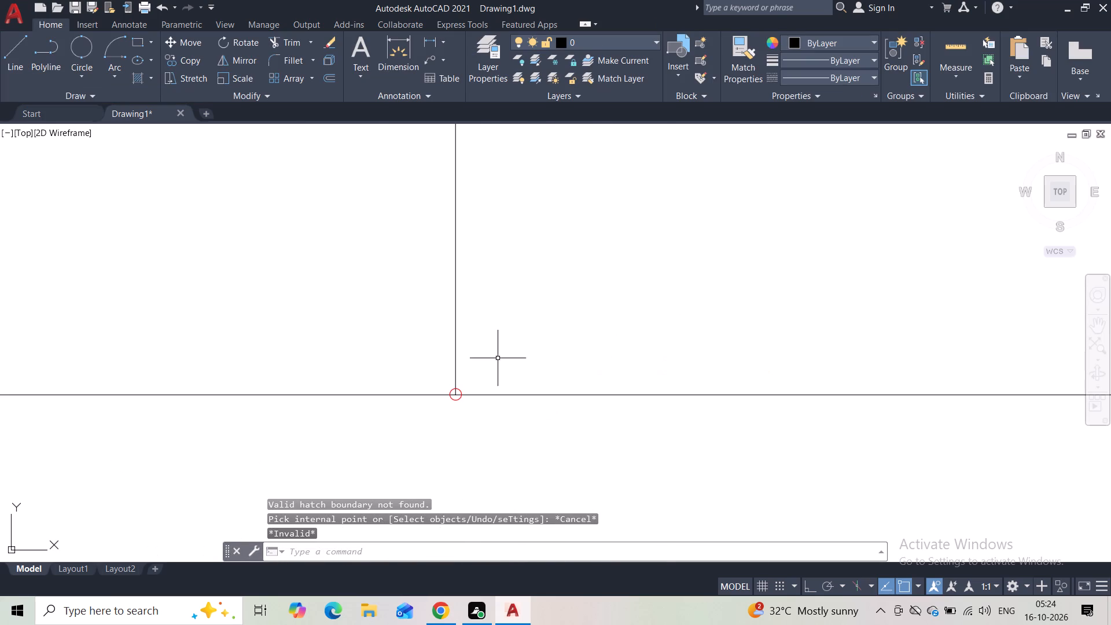
left_click(479, 397)
left_click(423, 398)
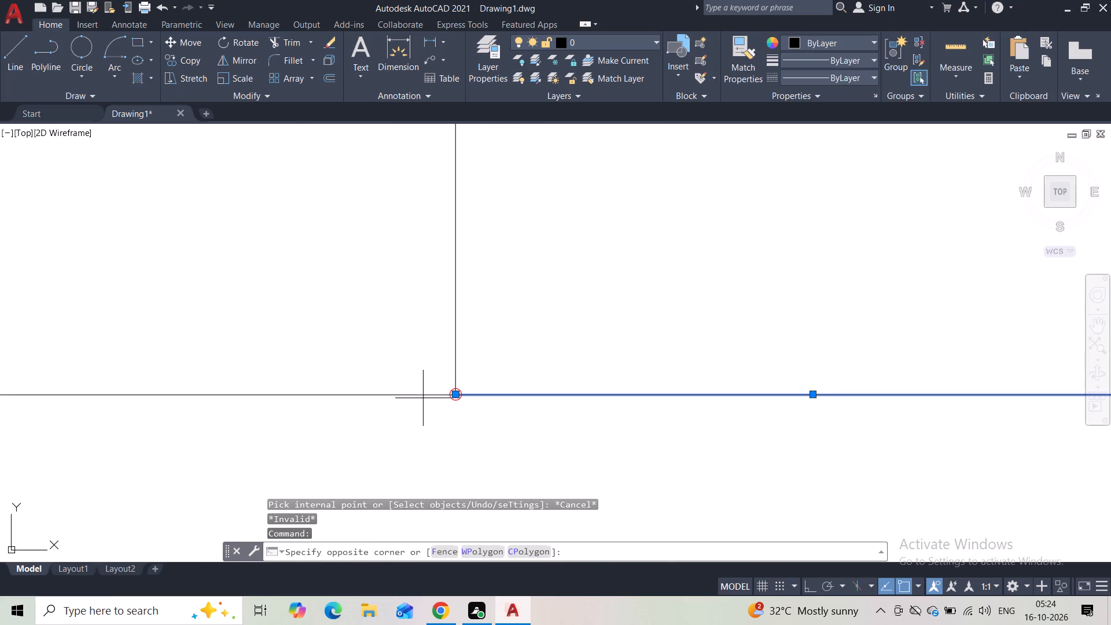
left_click(427, 394)
left_click(428, 395)
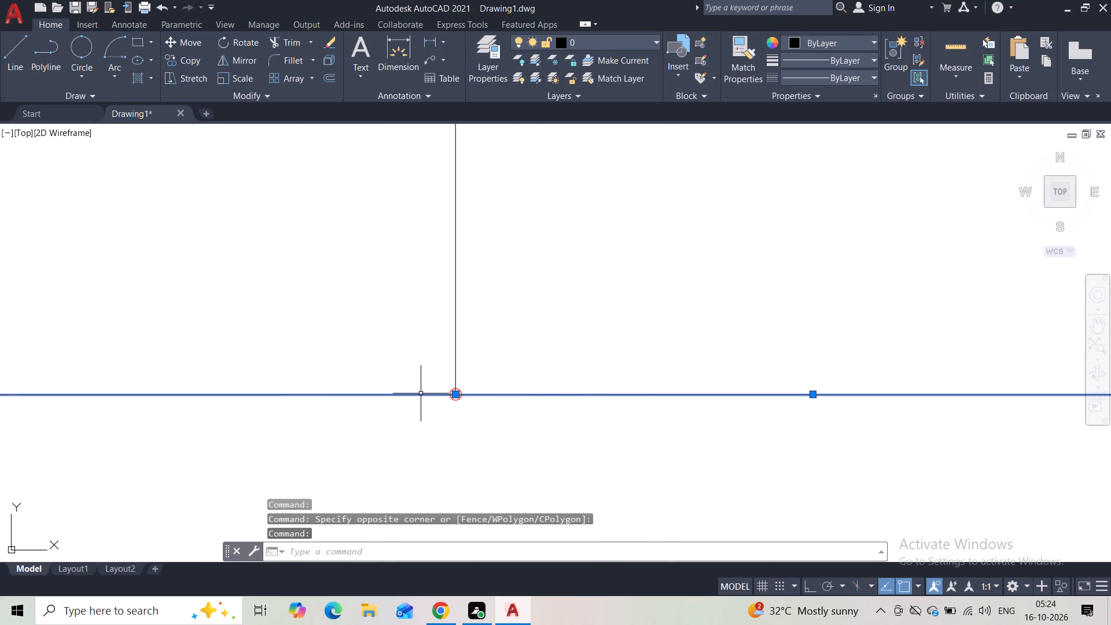
key("j")
key("Return")
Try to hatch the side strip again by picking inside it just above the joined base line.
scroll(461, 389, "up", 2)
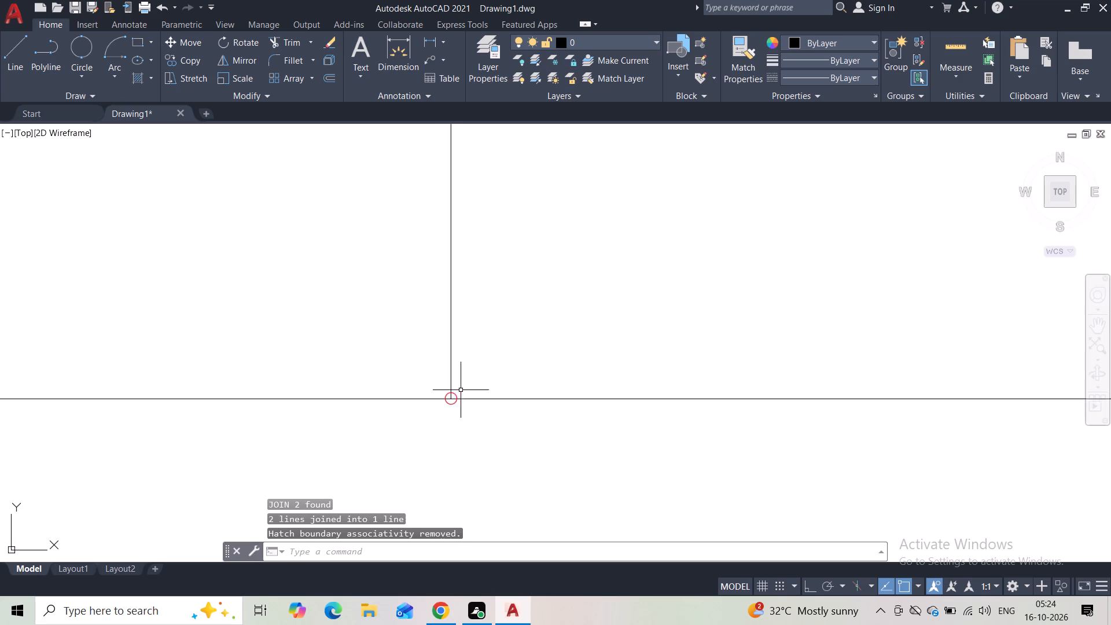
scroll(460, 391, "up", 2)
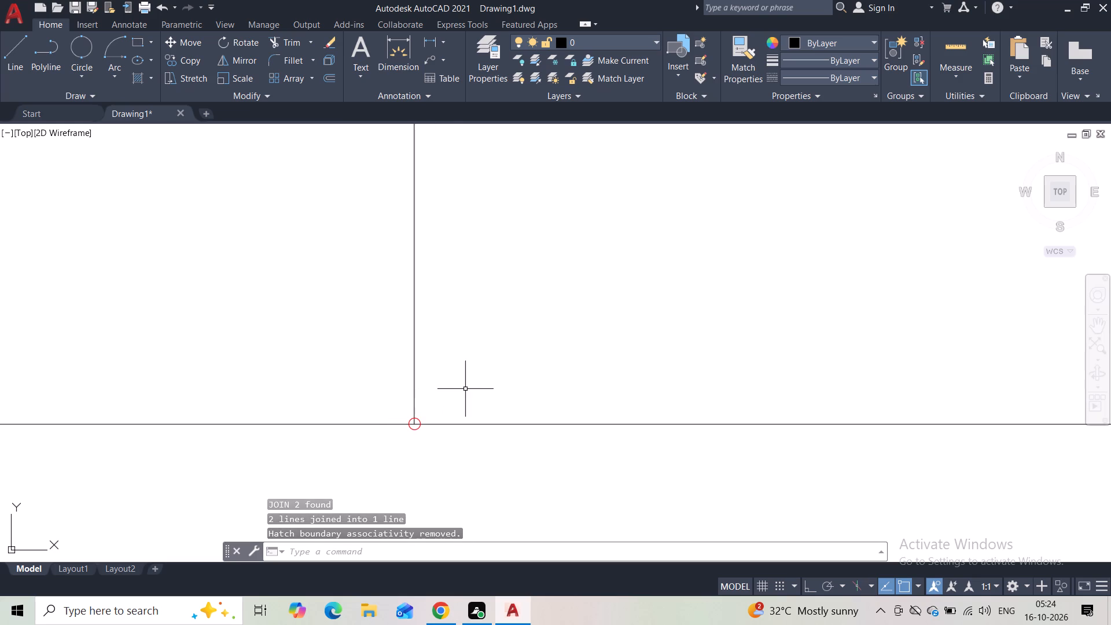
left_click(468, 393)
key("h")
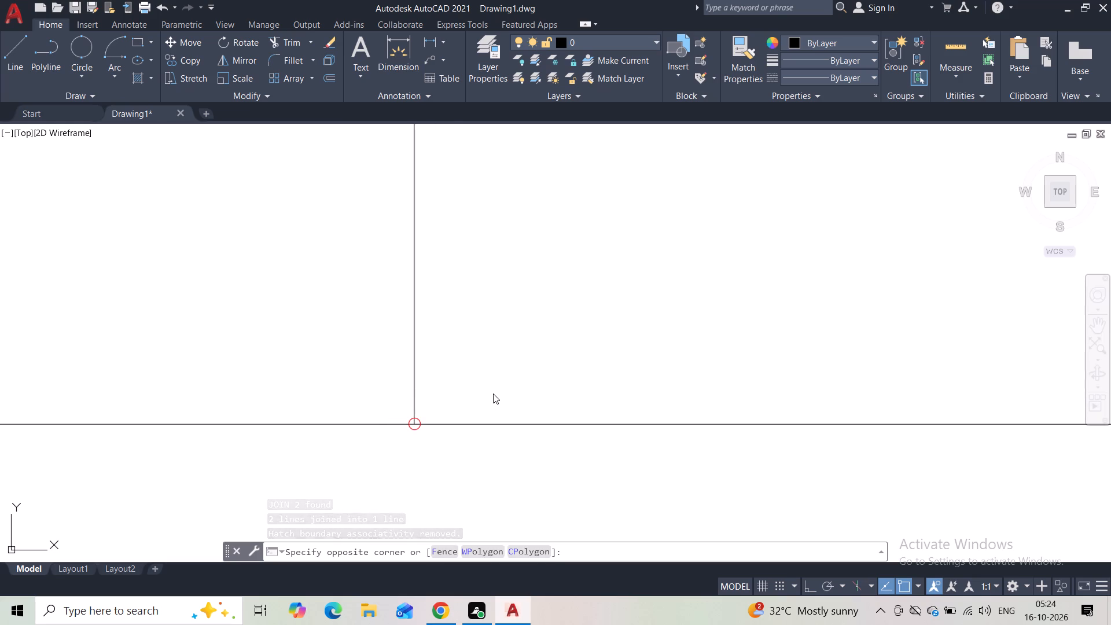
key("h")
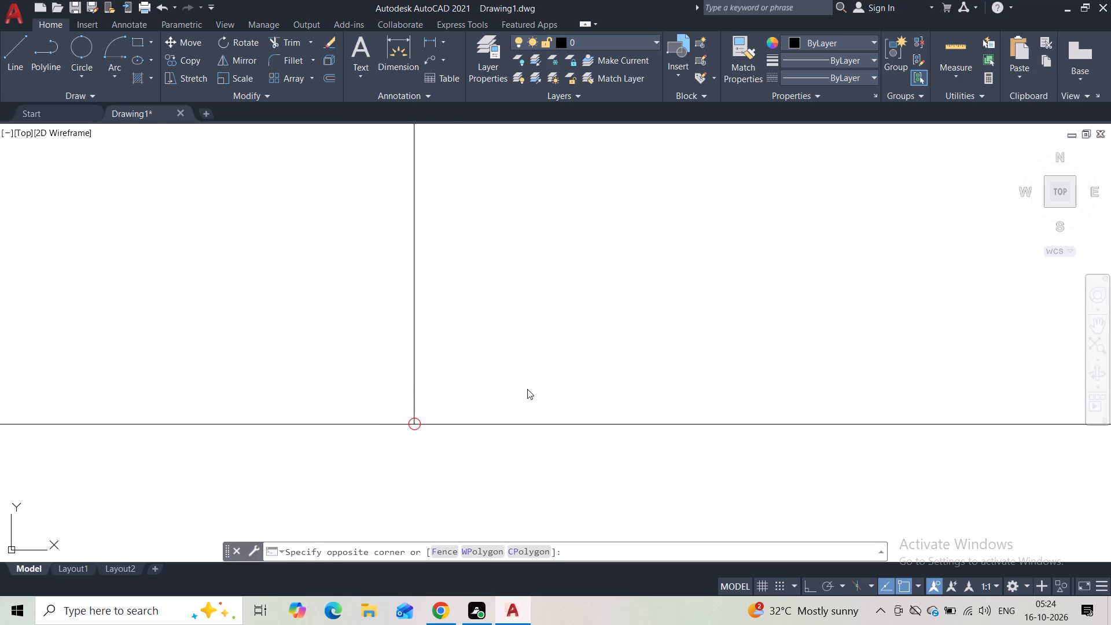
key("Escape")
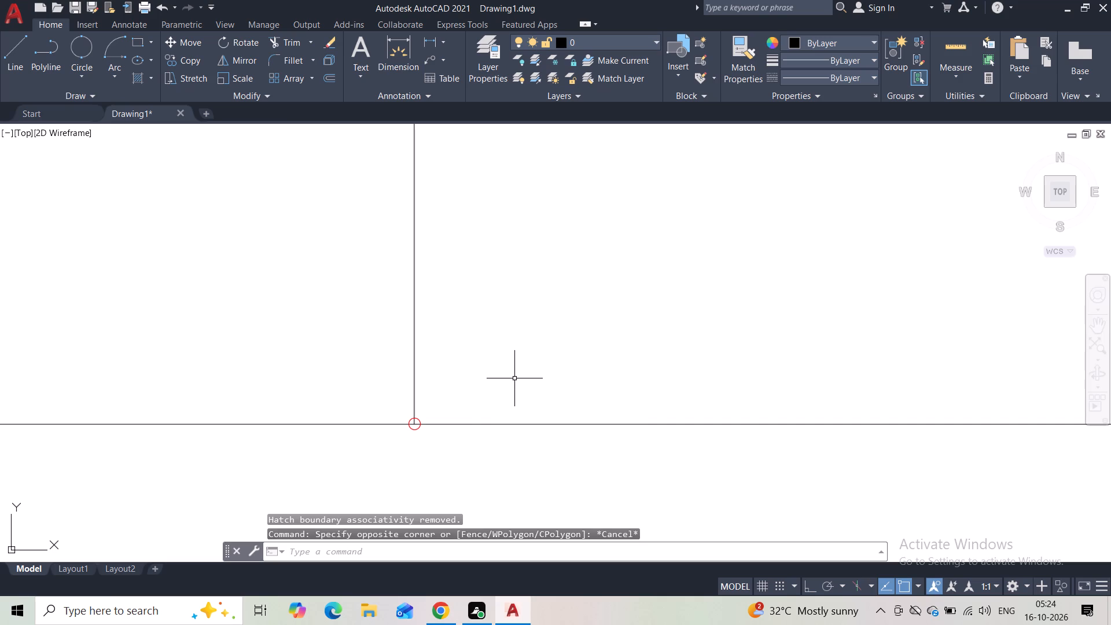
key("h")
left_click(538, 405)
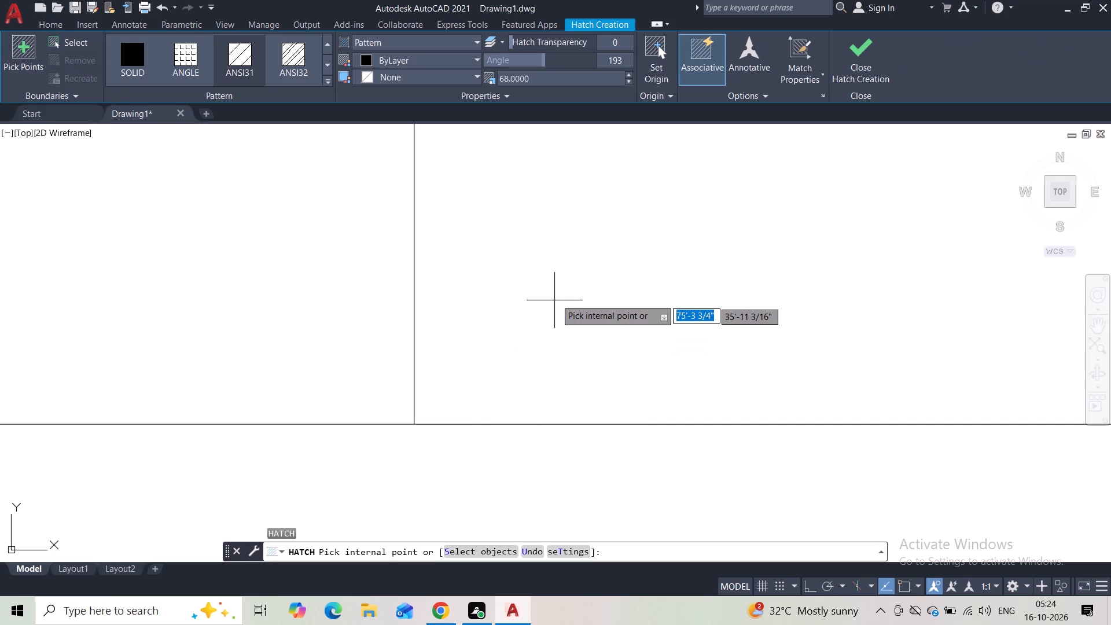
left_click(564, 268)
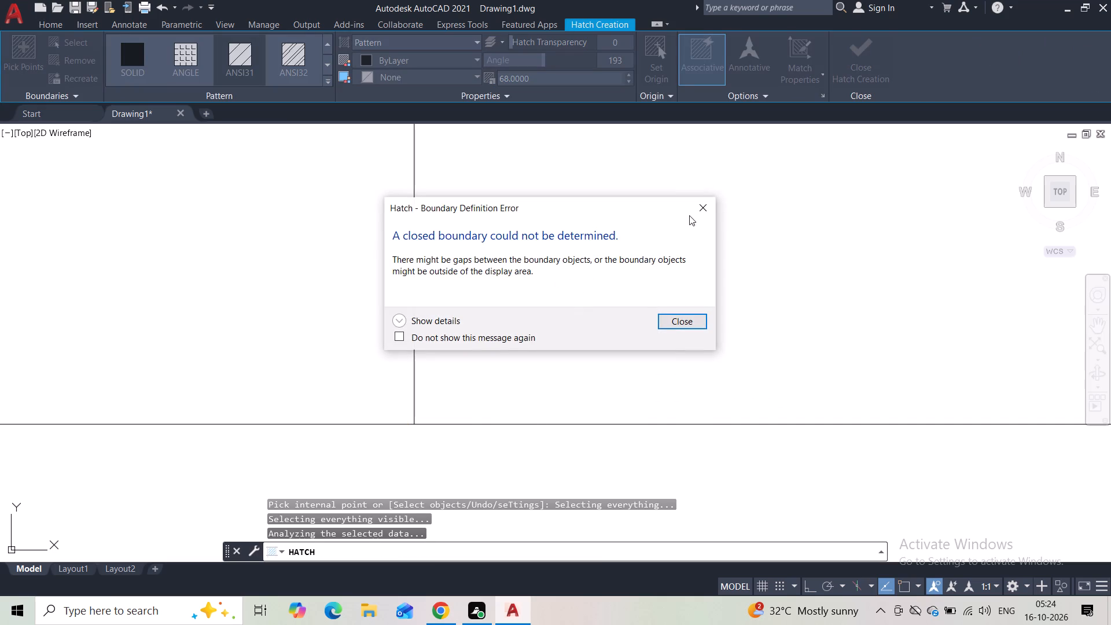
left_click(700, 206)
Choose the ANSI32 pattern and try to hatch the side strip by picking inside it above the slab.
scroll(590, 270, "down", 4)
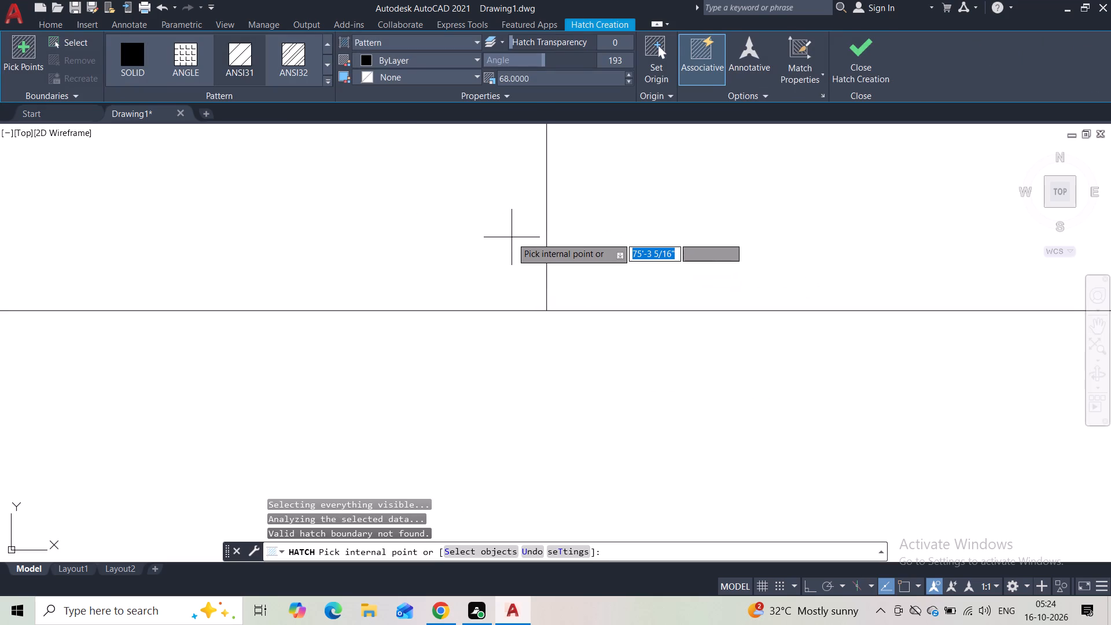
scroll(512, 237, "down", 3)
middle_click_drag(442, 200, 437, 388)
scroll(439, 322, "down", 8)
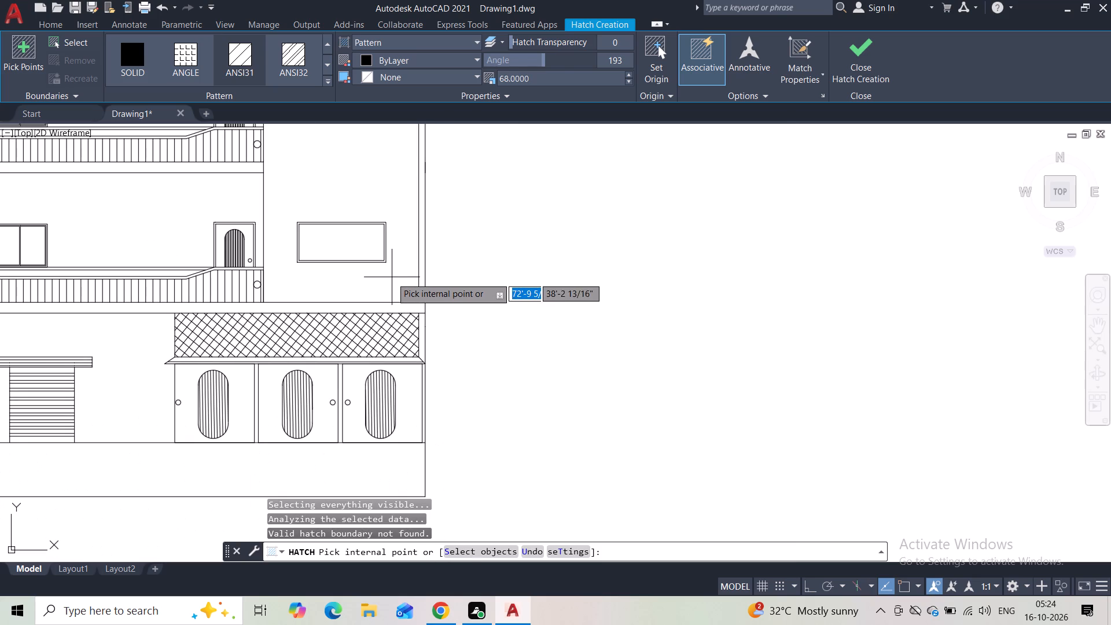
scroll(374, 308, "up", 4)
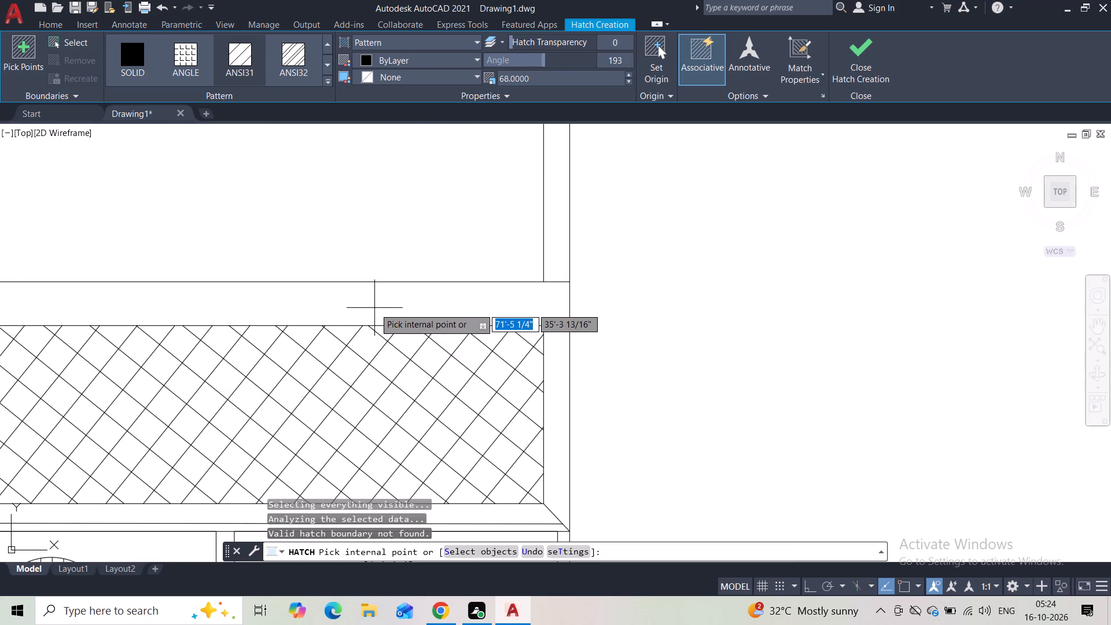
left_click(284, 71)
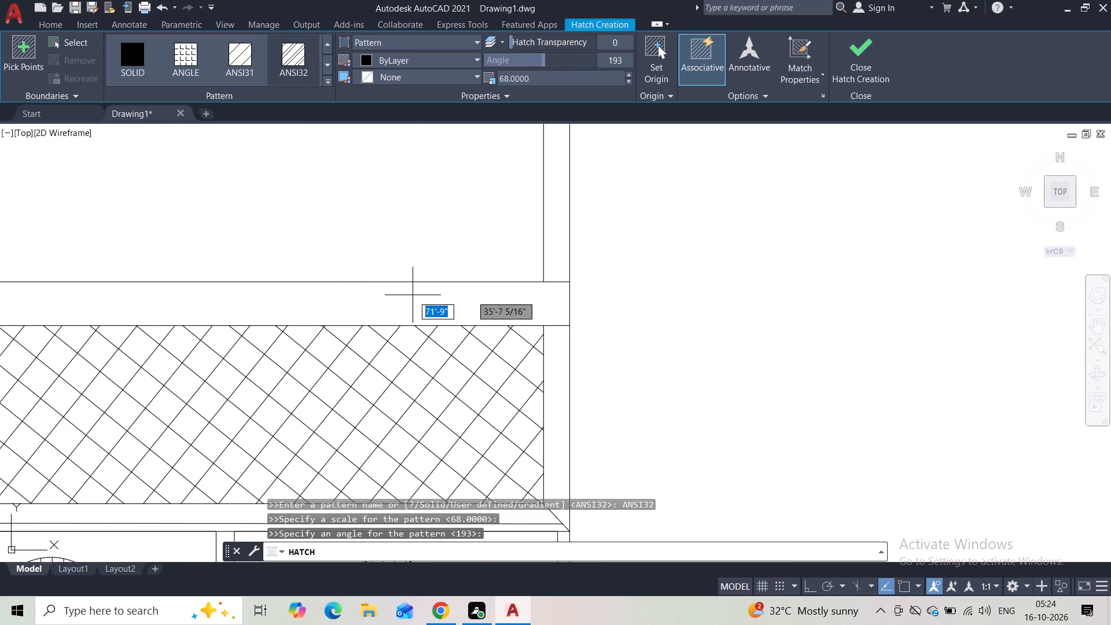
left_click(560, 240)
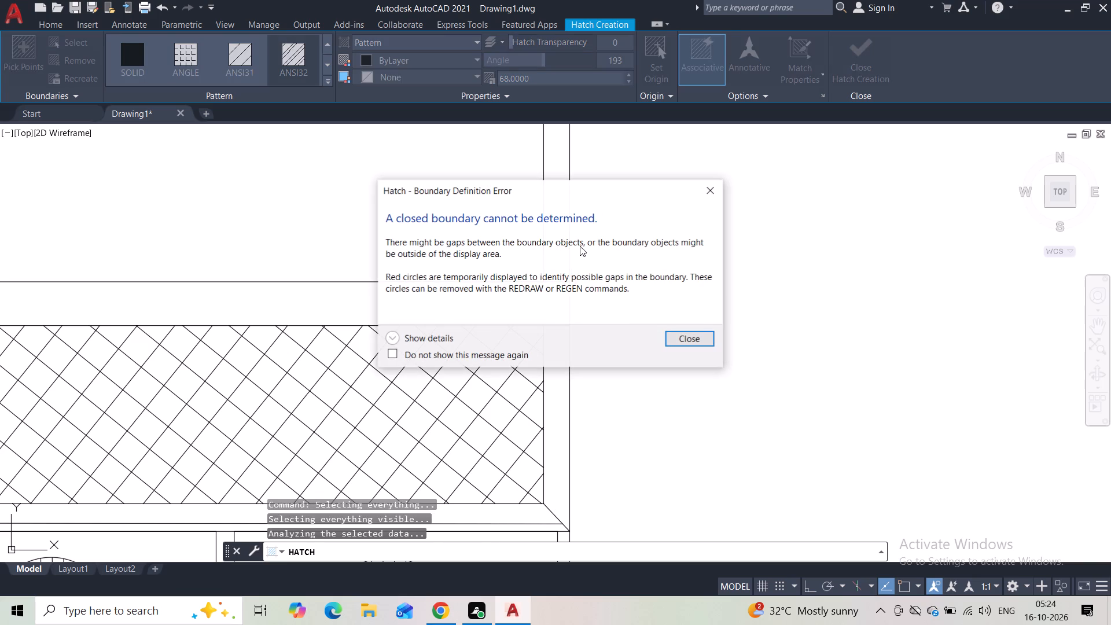
Join the slab top line with the side strip's outer vertical edge at the marked corner.
left_click(706, 186)
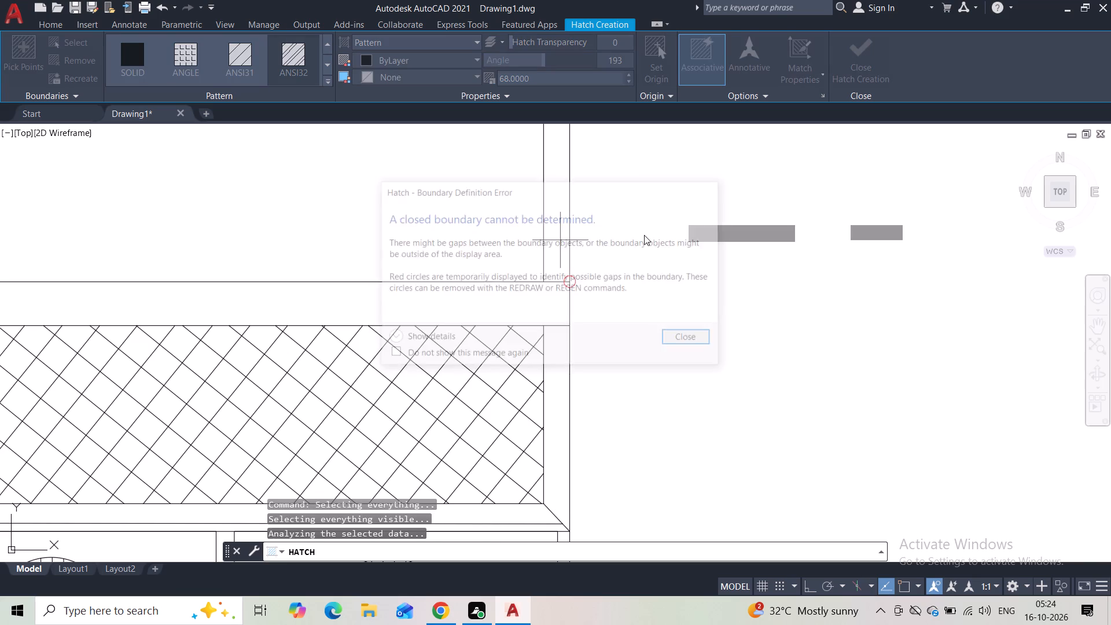
scroll(644, 235, "down", 2)
scroll(645, 237, "up", 1)
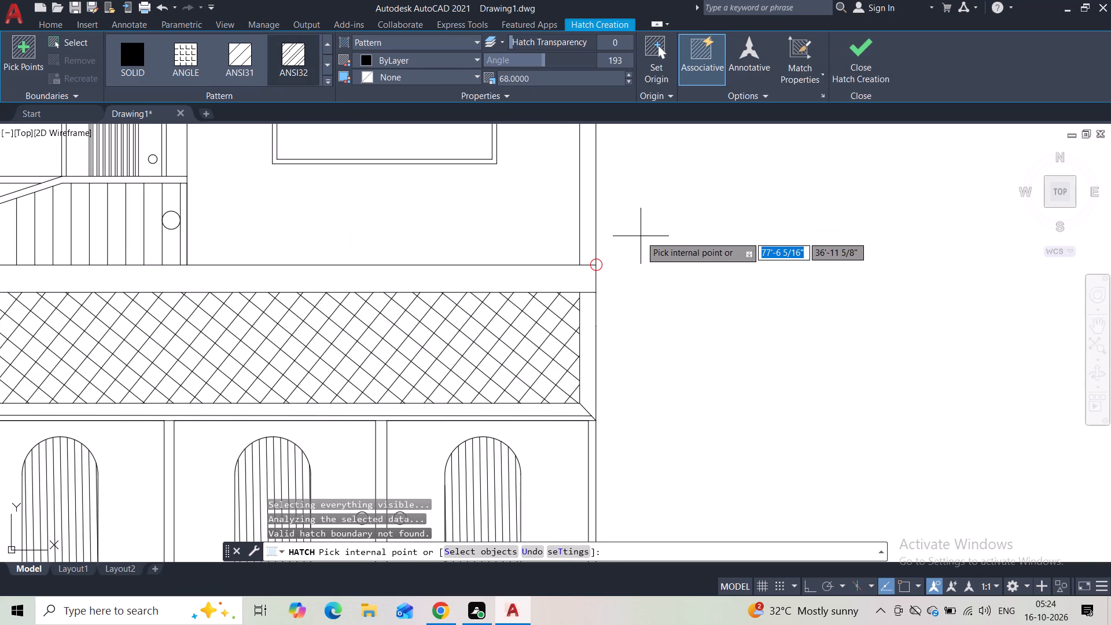
key("Escape")
scroll(580, 276, "up", 3)
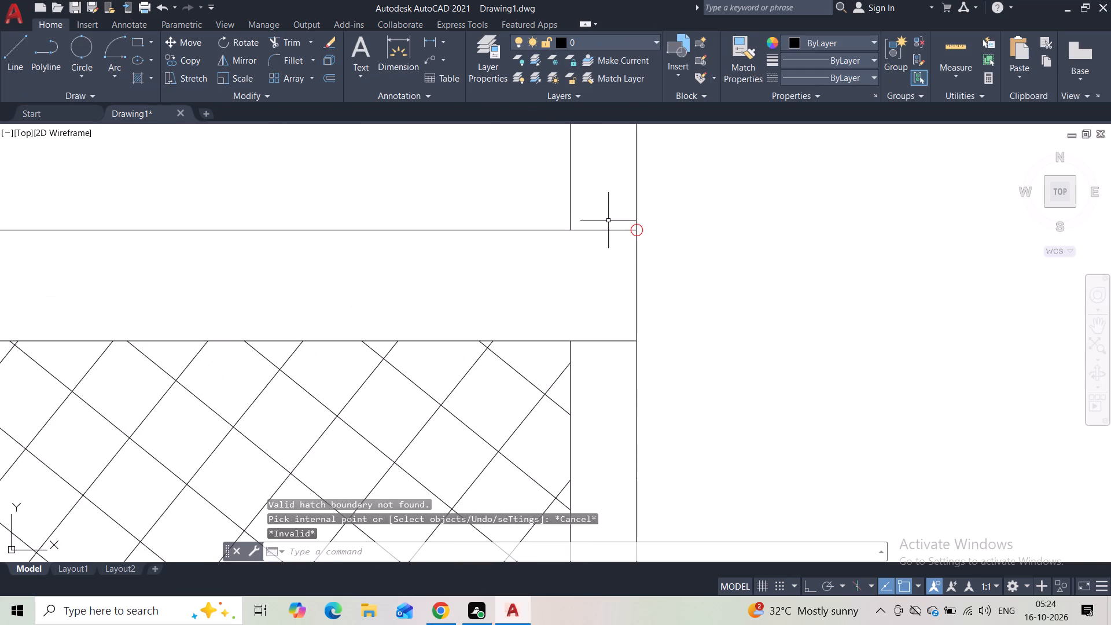
scroll(609, 219, "up", 3)
left_click(648, 263)
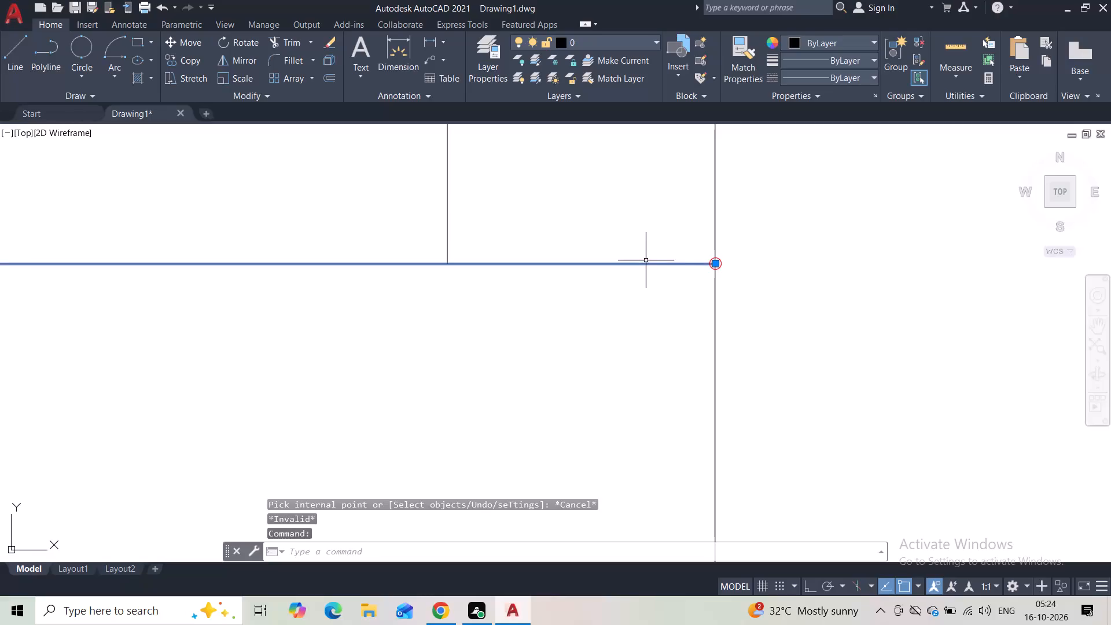
scroll(585, 261, "down", 6)
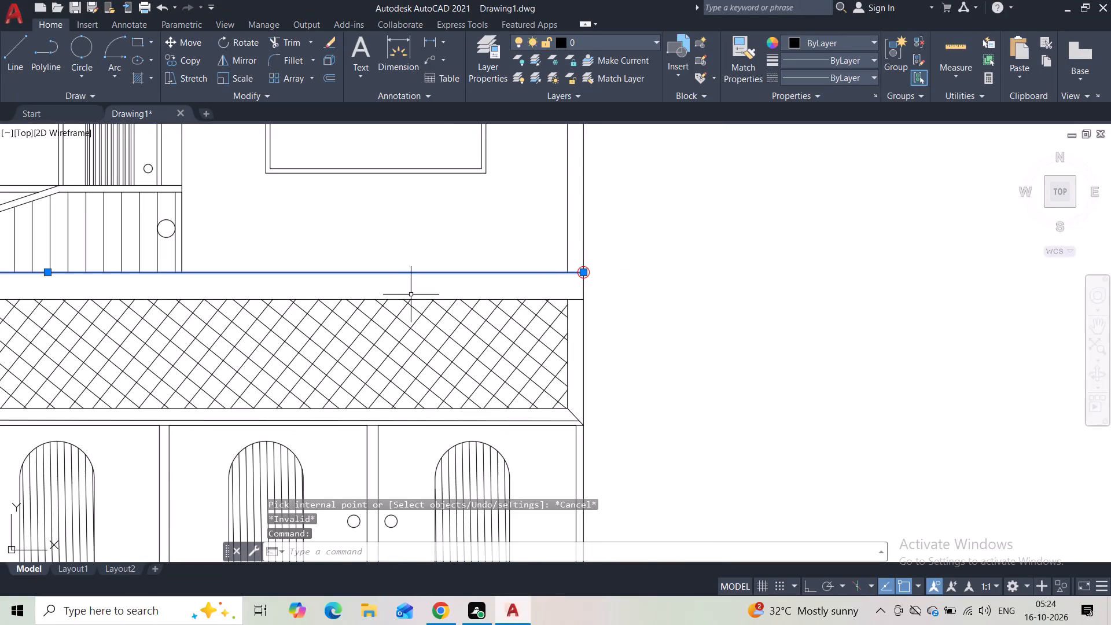
scroll(412, 294, "down", 2)
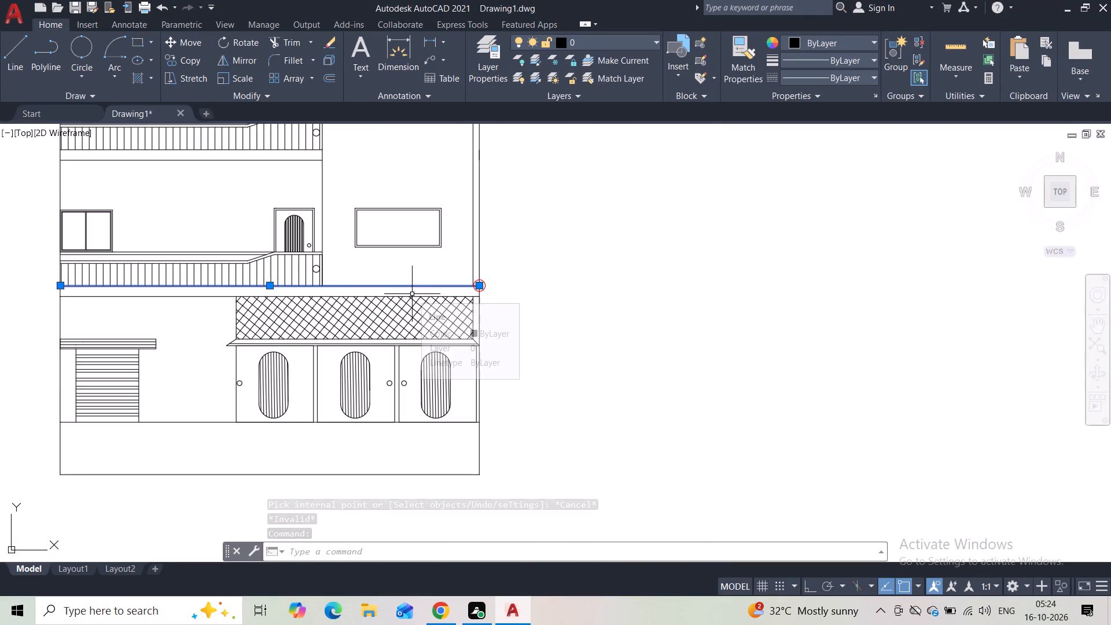
scroll(411, 288, "up", 2)
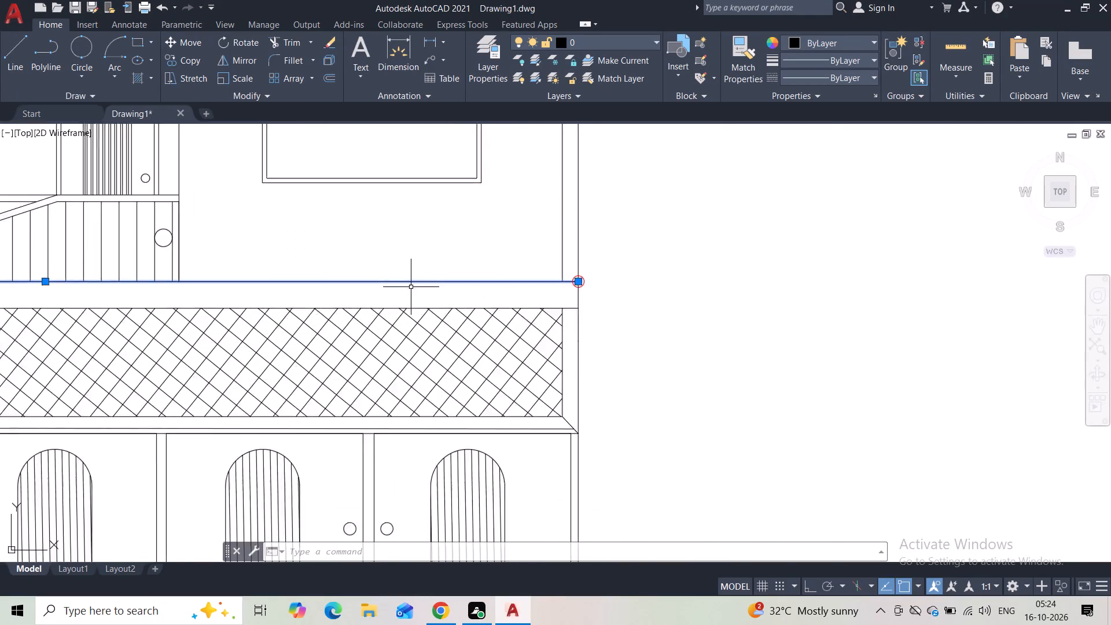
scroll(410, 287, "up", 2)
scroll(798, 272, "up", 3)
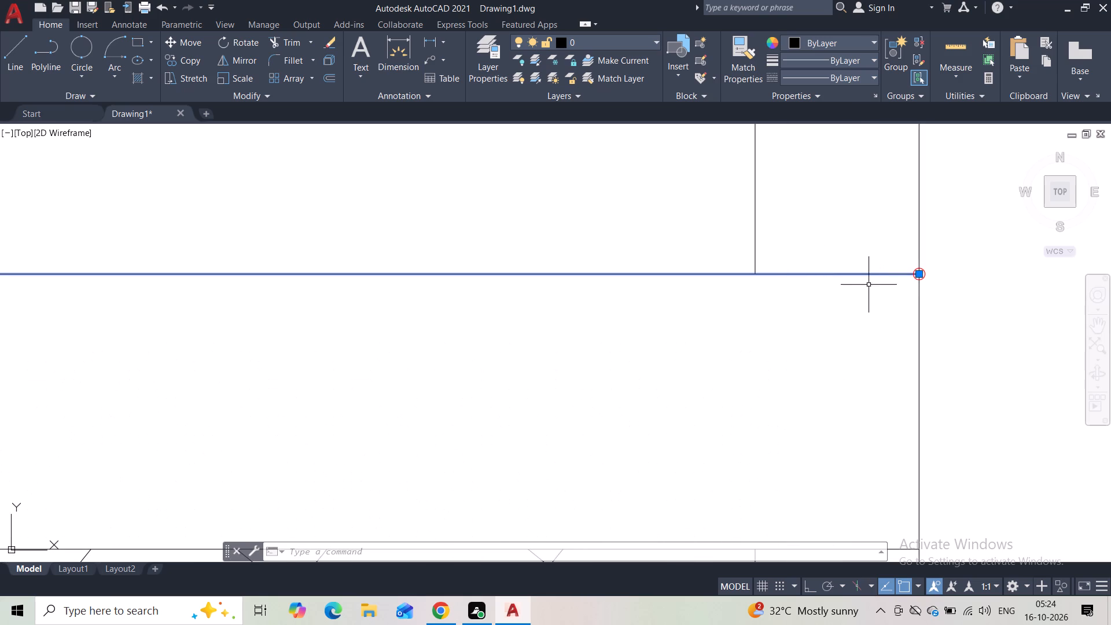
left_click(915, 255)
left_click(937, 253)
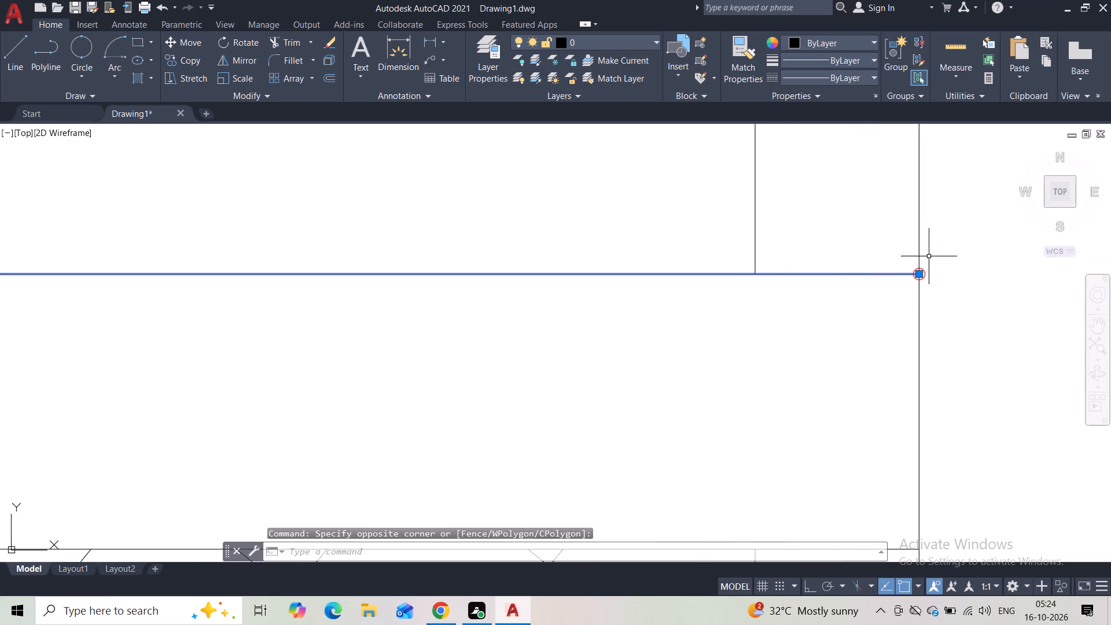
left_click(935, 249)
left_click(913, 288)
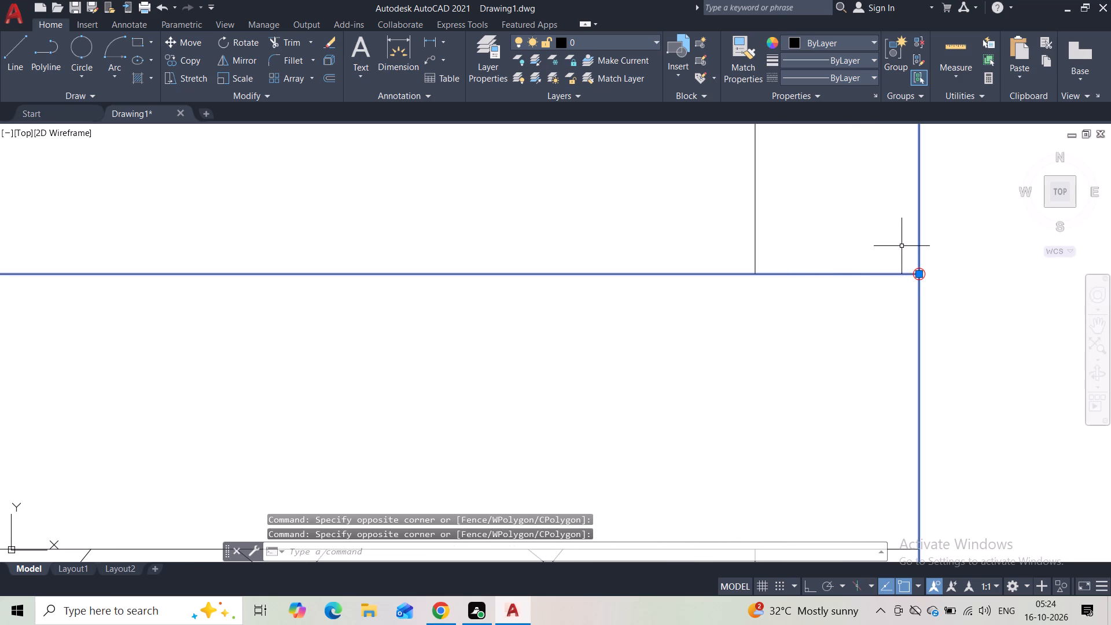
key("j")
key("Return")
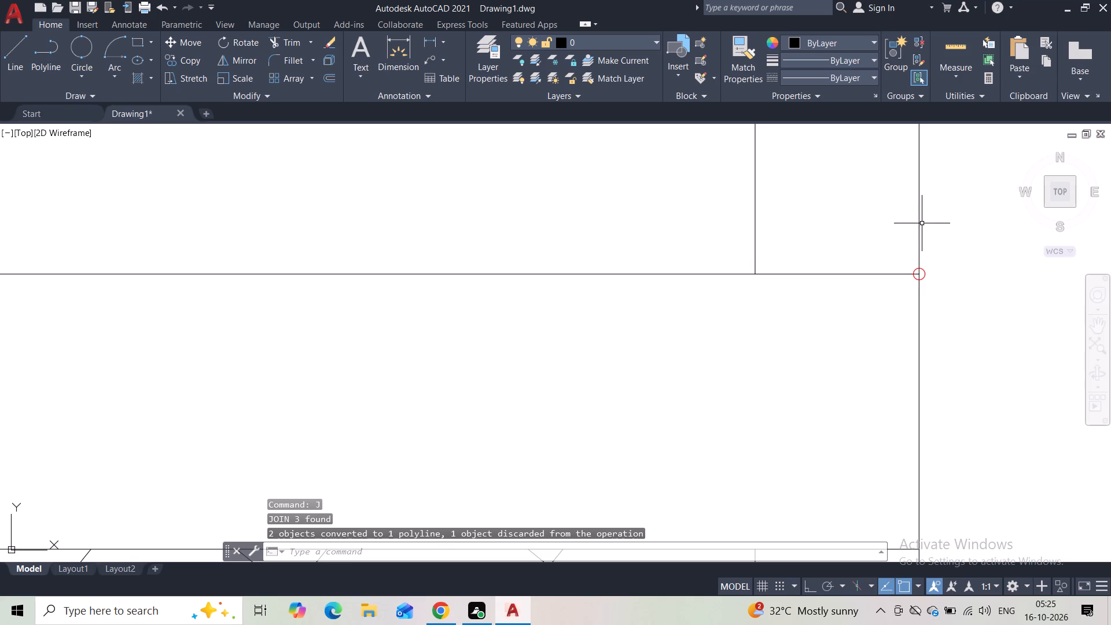
left_click(905, 277)
left_click(906, 275)
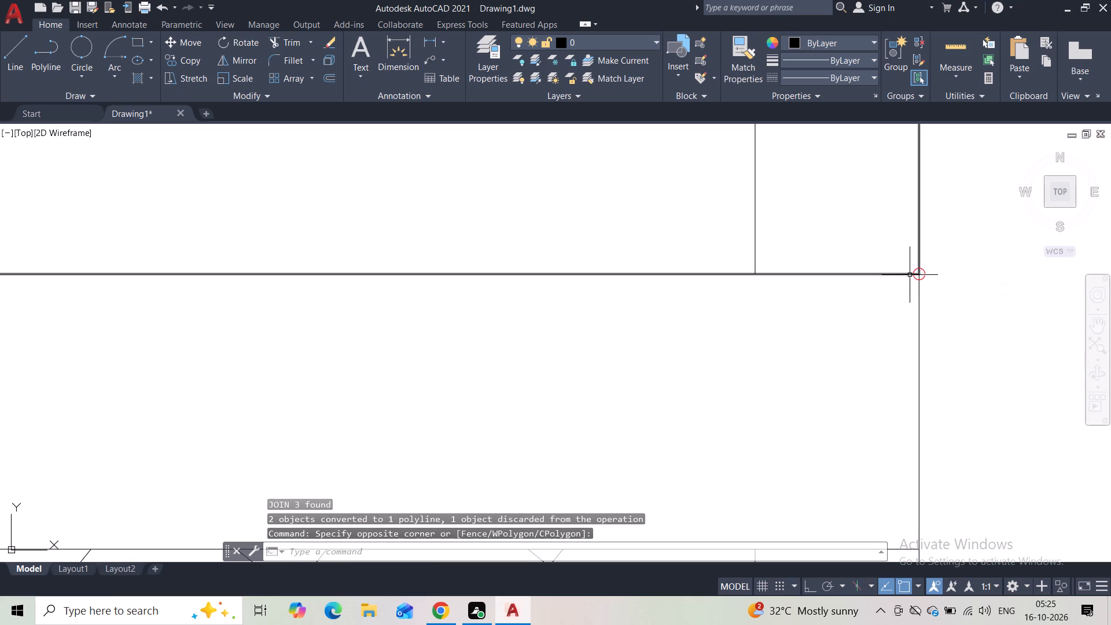
left_click(912, 275)
left_click(920, 278)
key("Escape")
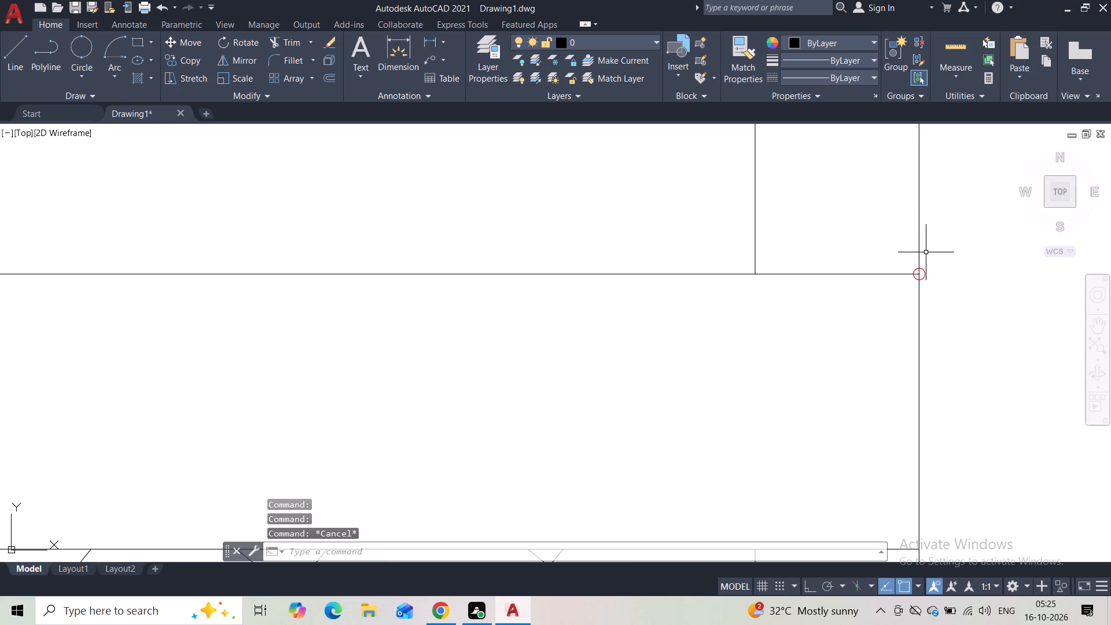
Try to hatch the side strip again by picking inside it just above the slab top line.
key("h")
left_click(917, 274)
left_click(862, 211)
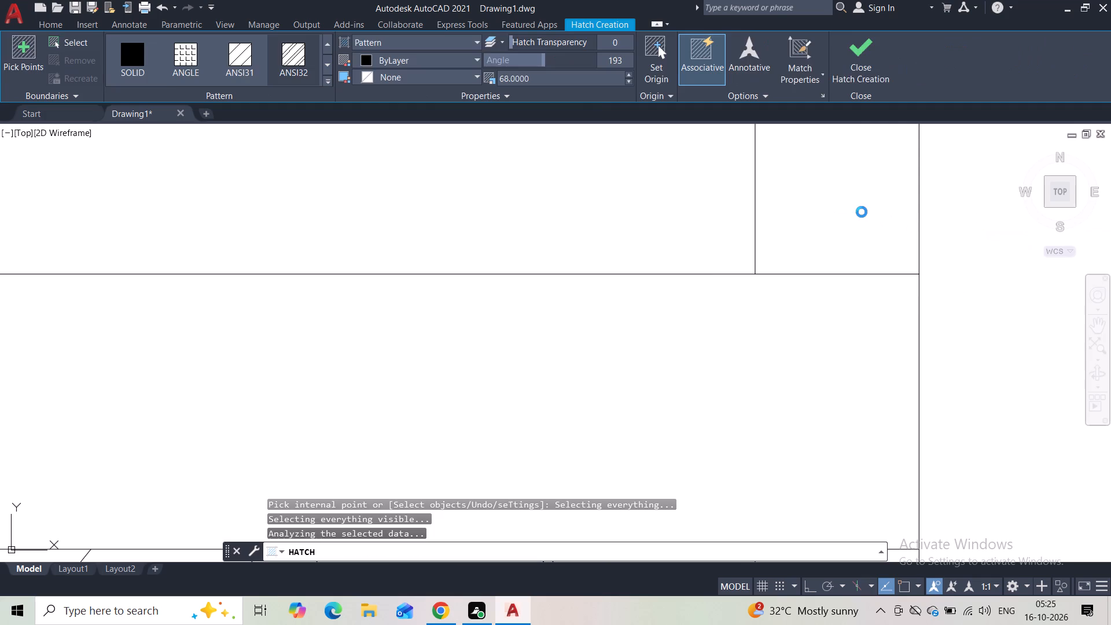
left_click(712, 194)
Inspect the side strip from the slab up to the roof corner for gap markers.
scroll(826, 204, "down", 5)
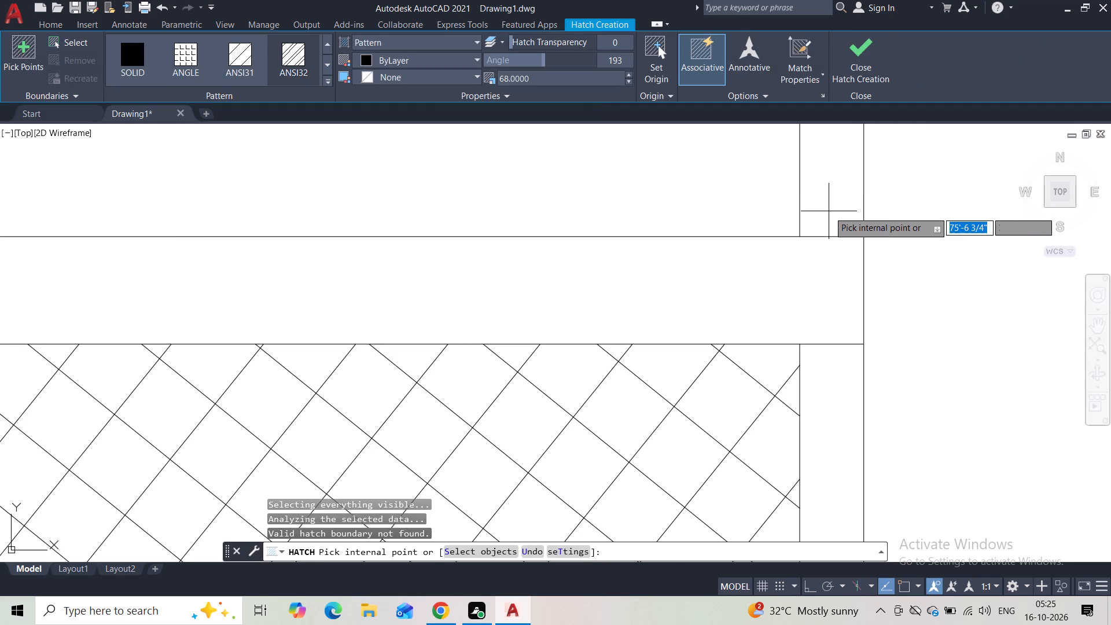
scroll(829, 222, "down", 5)
middle_click_drag(863, 198, 749, 415)
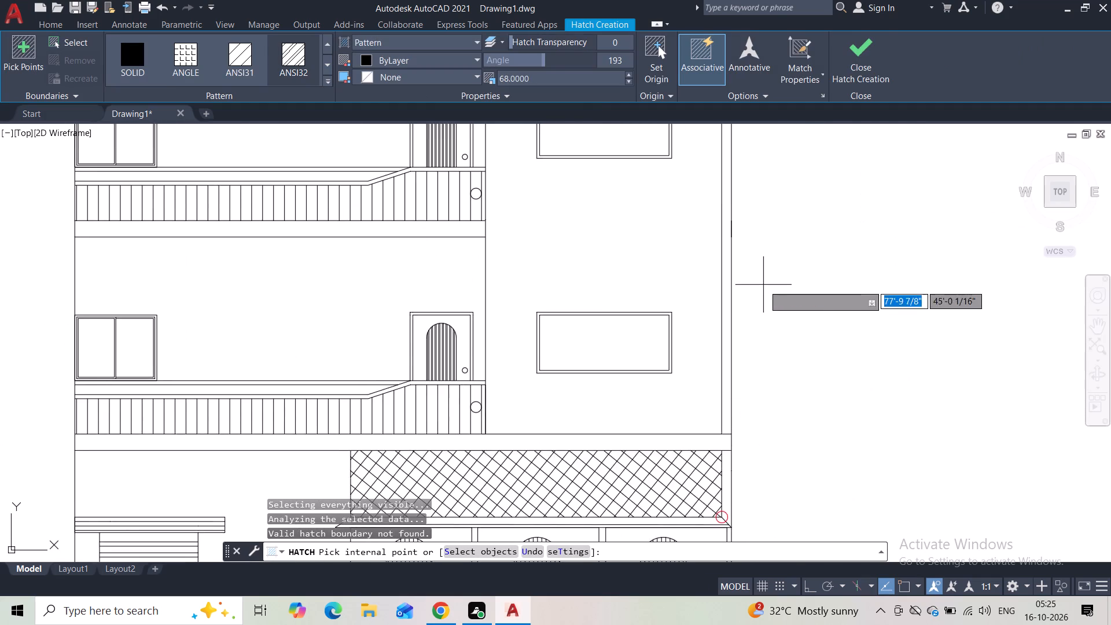
scroll(763, 286, "down", 2)
middle_click_drag(780, 241, 768, 390)
scroll(778, 272, "down", 1)
middle_click_drag(781, 244, 780, 339)
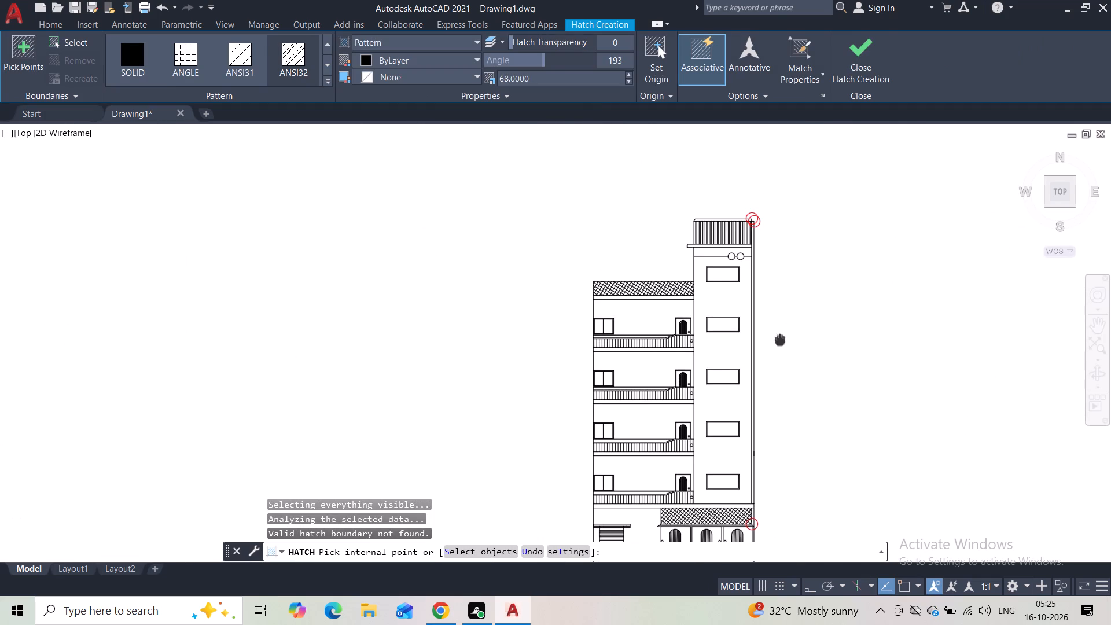
middle_click_drag(780, 339, 779, 339)
scroll(746, 223, "up", 6)
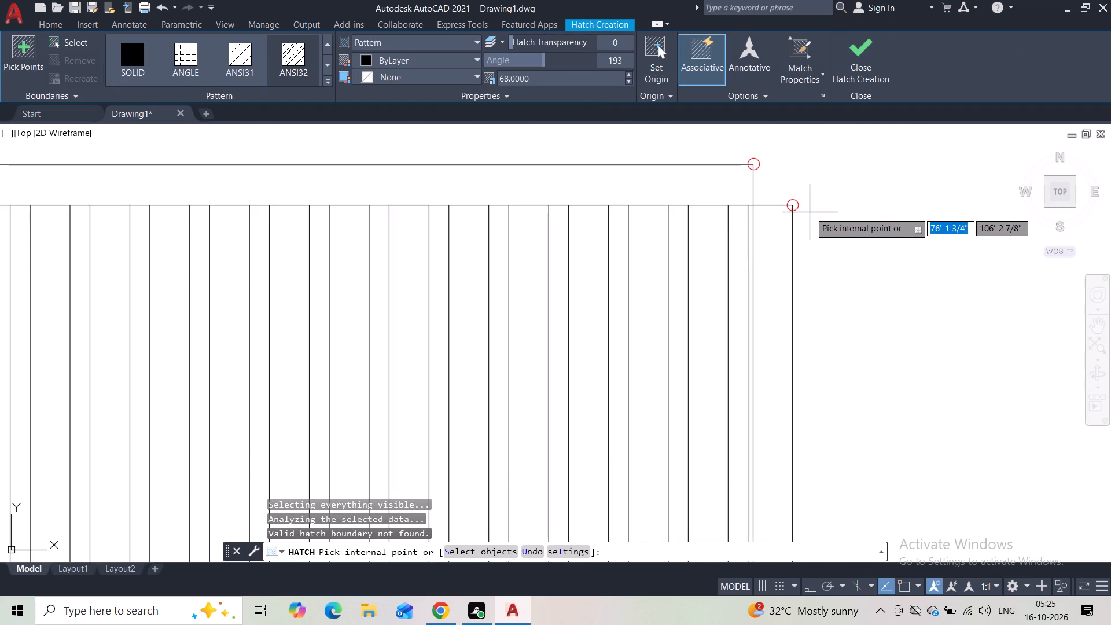
key("Escape")
key("Escape")
key("Escape")
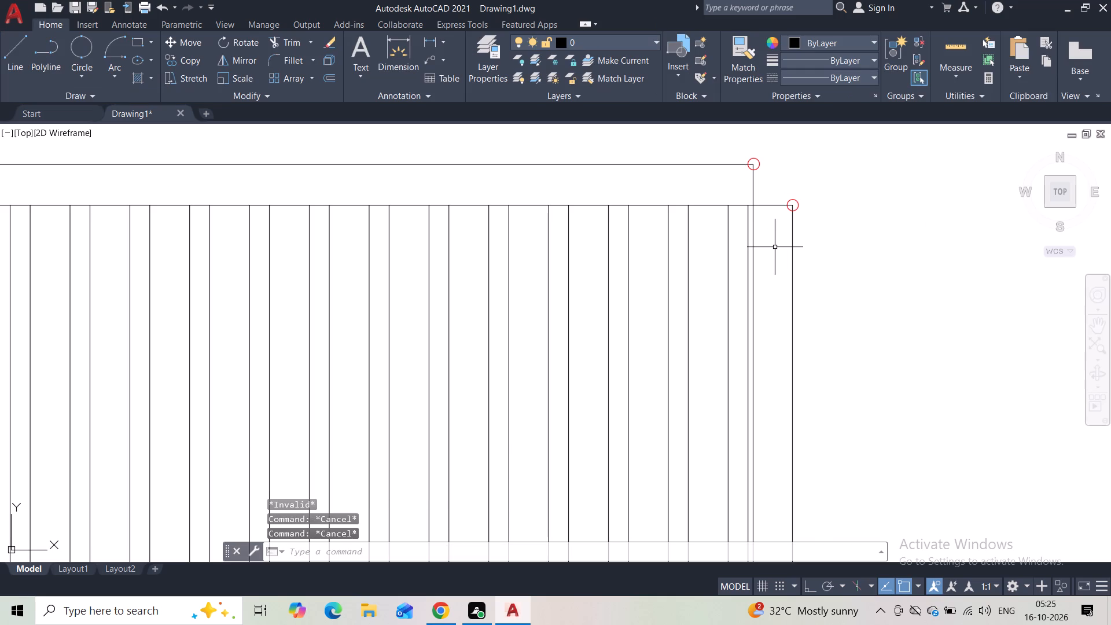
middle_click_drag(774, 295, 771, 295)
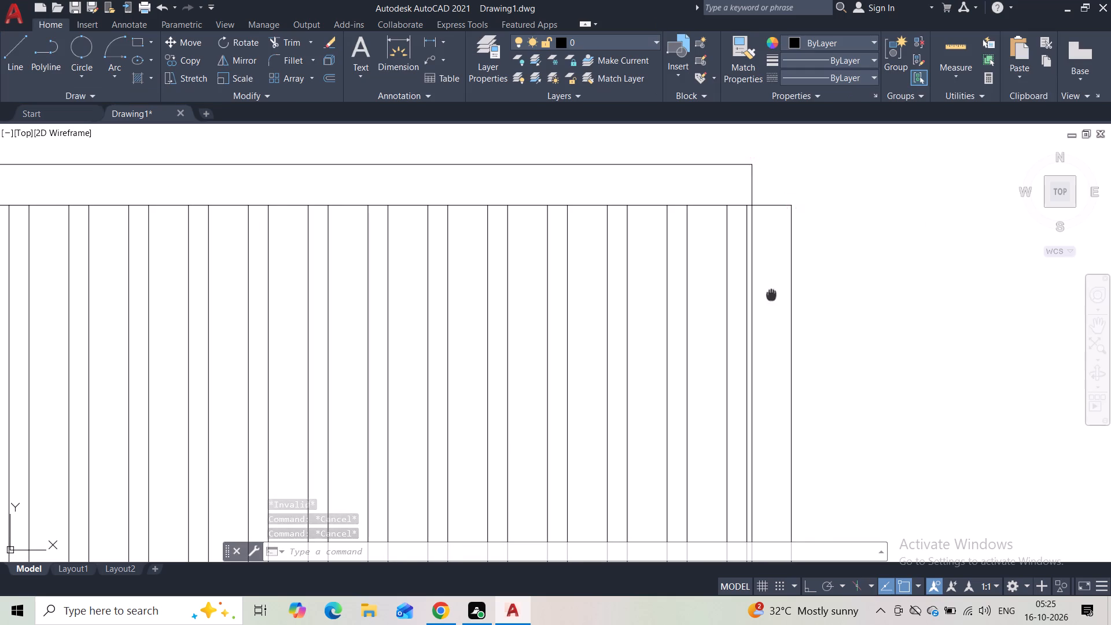
middle_click_drag(771, 295, 761, 185)
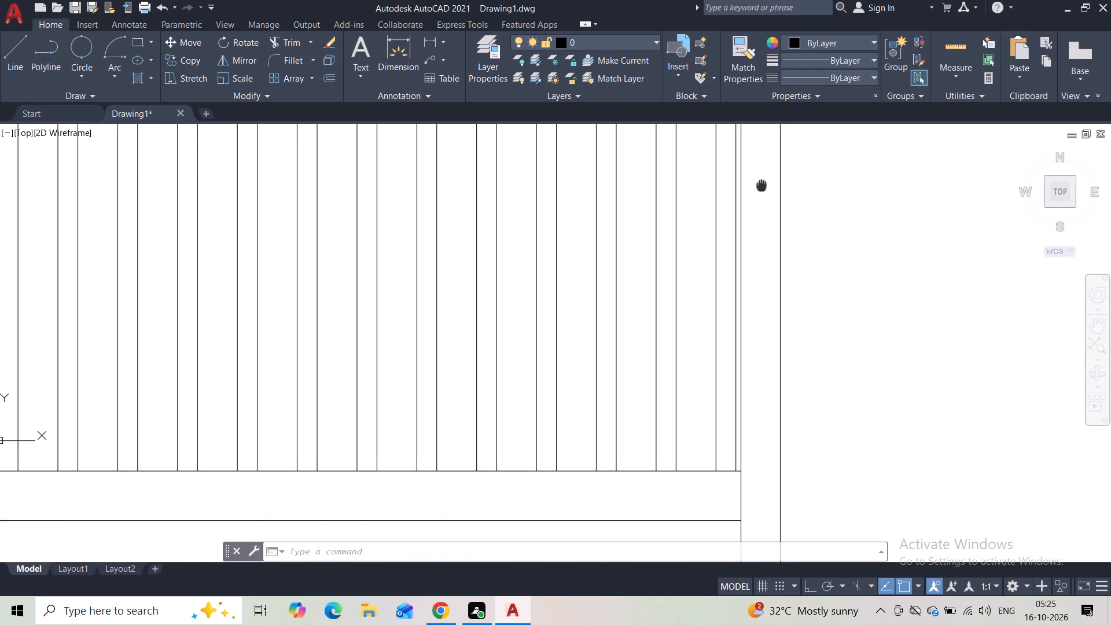
middle_click_drag(761, 185, 723, 230)
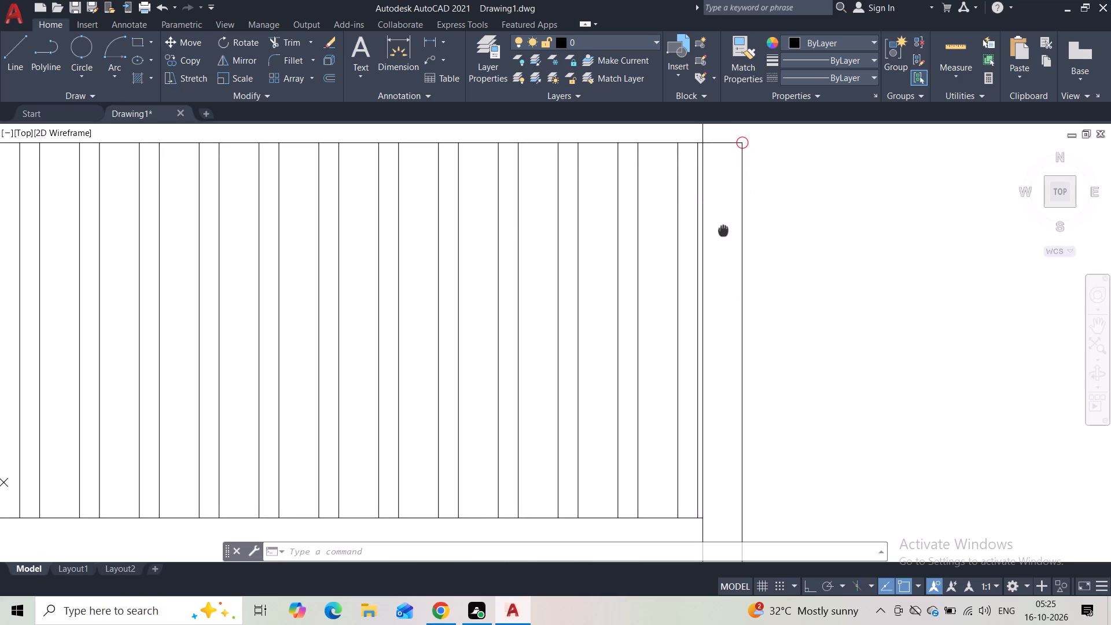
middle_click_drag(723, 230, 691, 305)
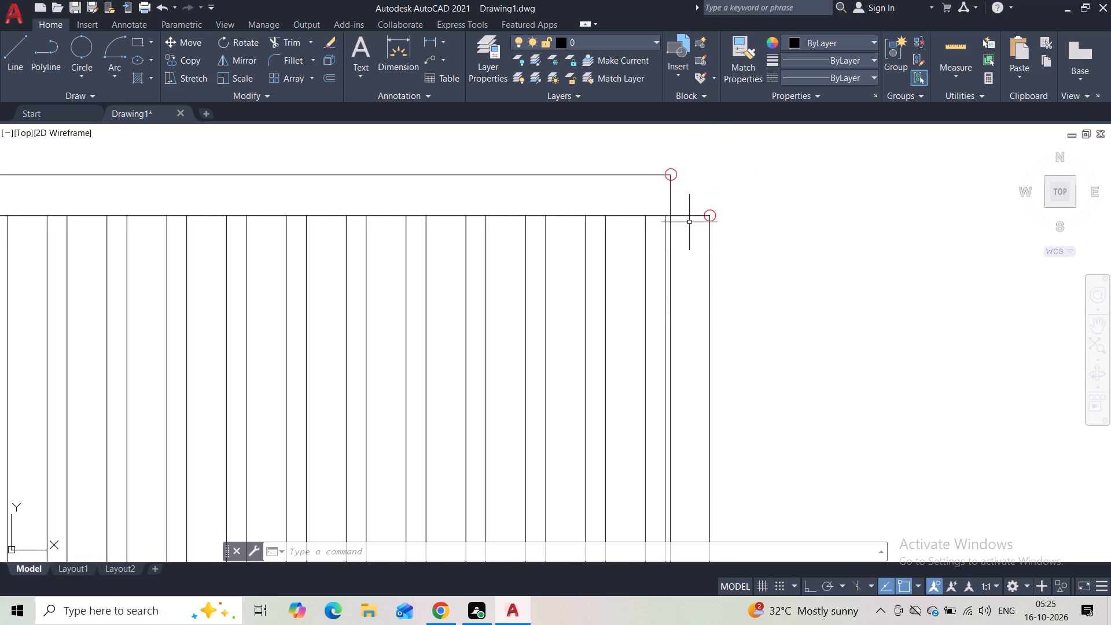
Select the side strip's short top line and inner vertical edge, and trace the edge down to the slab to check its extent.
scroll(686, 221, "up", 3)
left_click(686, 201)
scroll(667, 262, "down", 2)
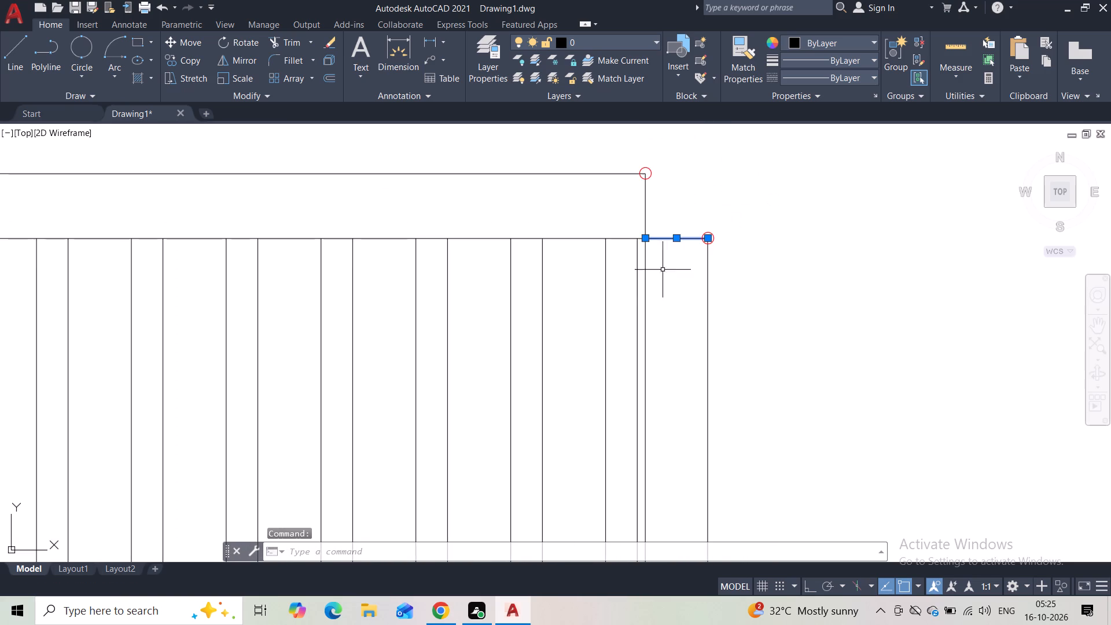
middle_click_drag(677, 321, 642, 168)
middle_click_drag(655, 349, 650, 211)
scroll(631, 264, "down", 1)
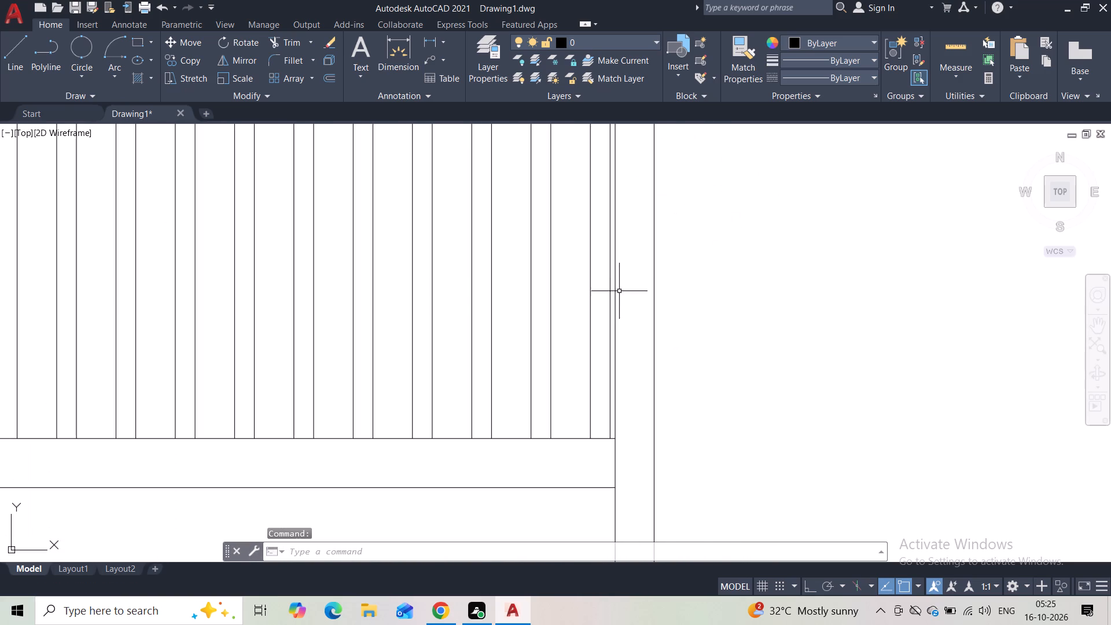
left_click(615, 444)
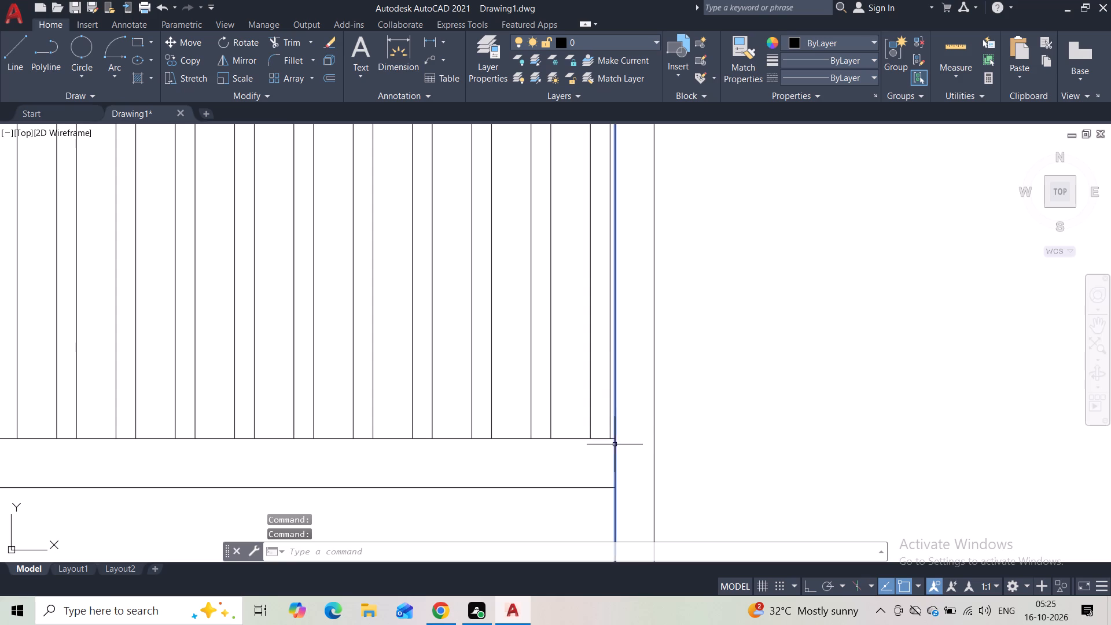
scroll(637, 408, "down", 2)
middle_click_drag(637, 408, 637, 224)
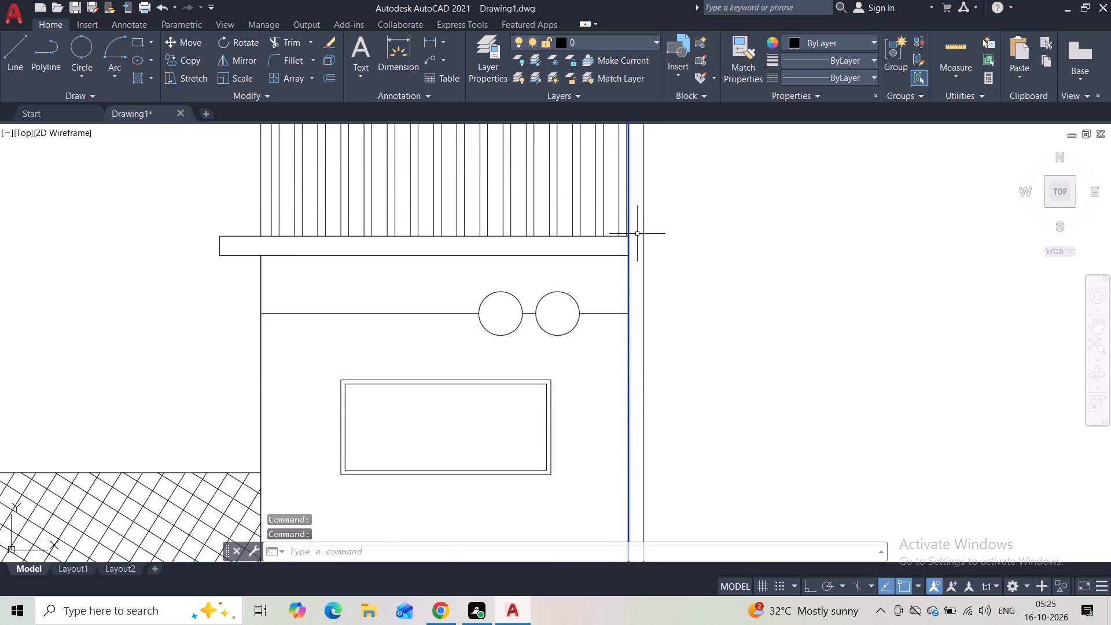
middle_click_drag(670, 380, 624, 175)
middle_click_drag(653, 388, 668, 158)
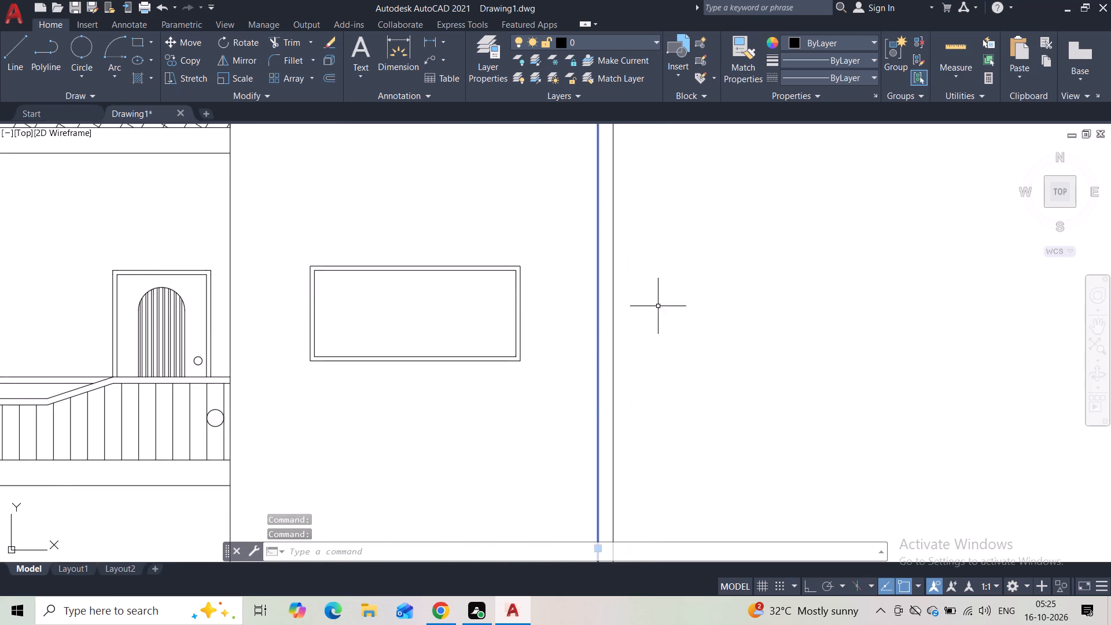
middle_click_drag(649, 393, 624, 158)
scroll(631, 352, "down", 3)
middle_click_drag(625, 424, 615, 238)
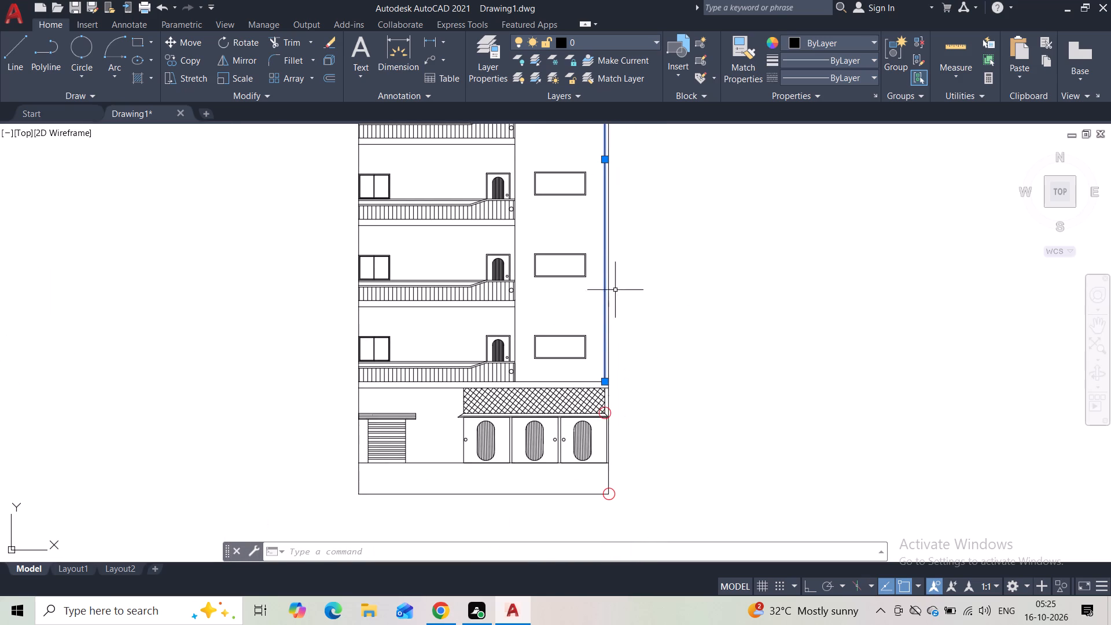
scroll(620, 322, "up", 1)
key("Escape")
key("Escape")
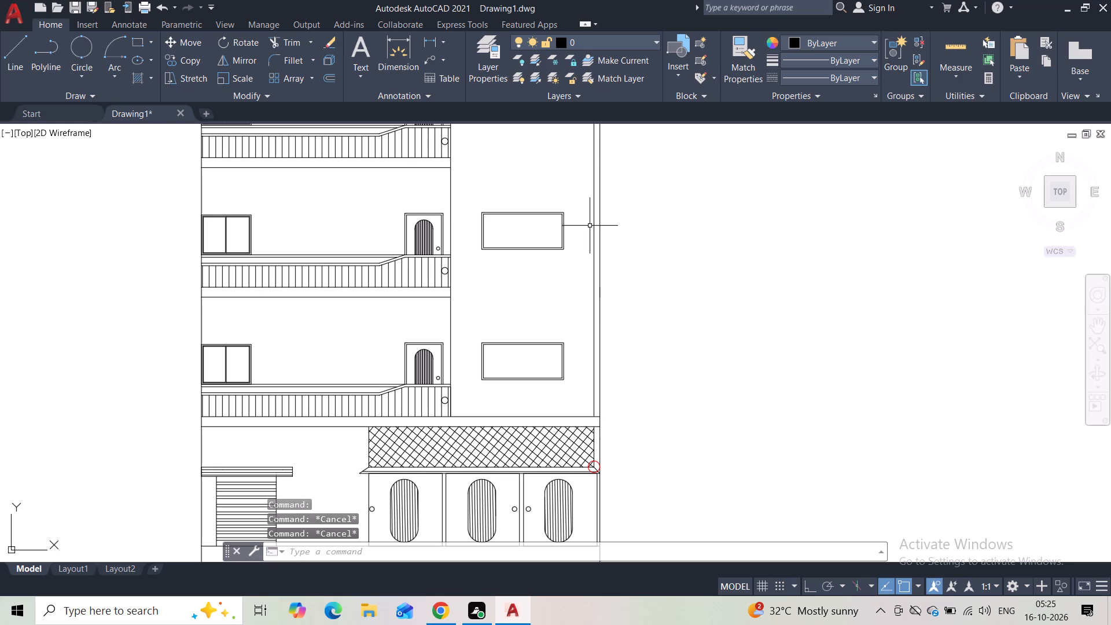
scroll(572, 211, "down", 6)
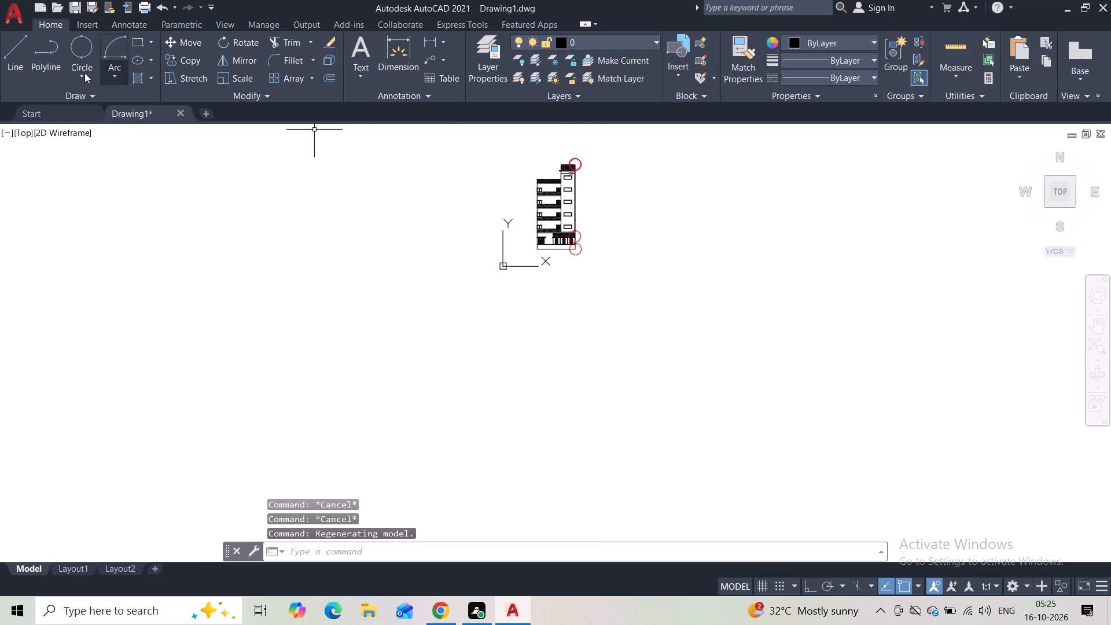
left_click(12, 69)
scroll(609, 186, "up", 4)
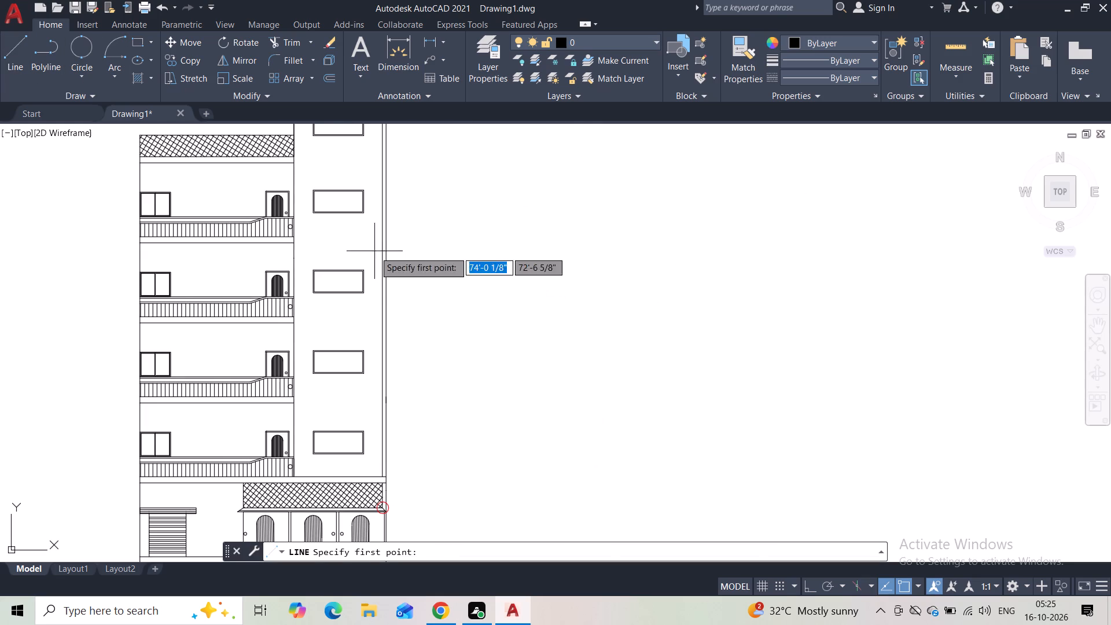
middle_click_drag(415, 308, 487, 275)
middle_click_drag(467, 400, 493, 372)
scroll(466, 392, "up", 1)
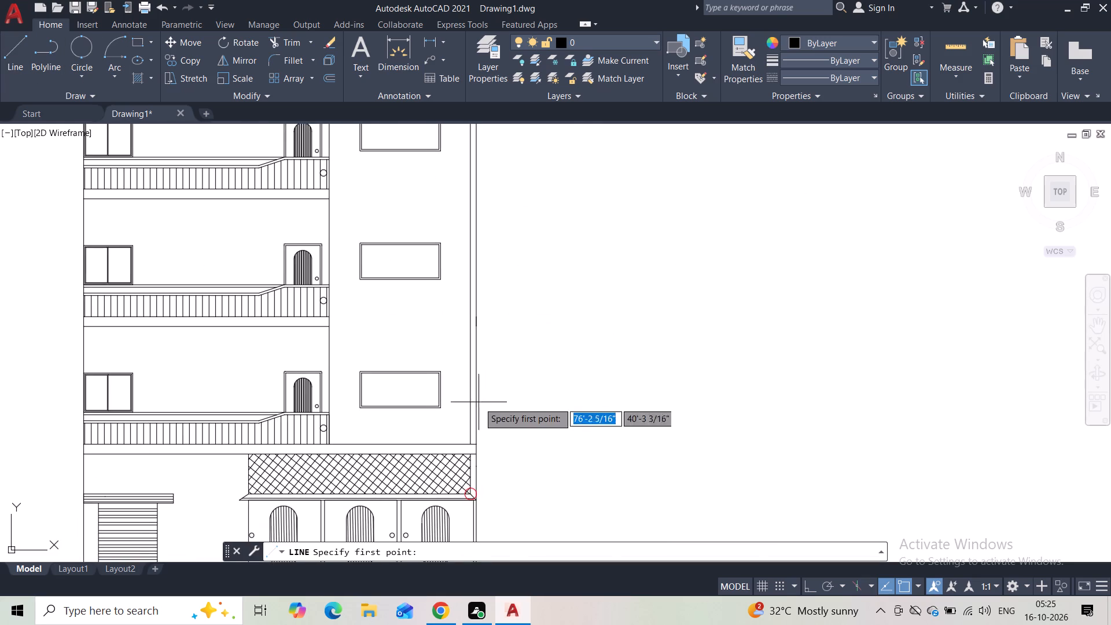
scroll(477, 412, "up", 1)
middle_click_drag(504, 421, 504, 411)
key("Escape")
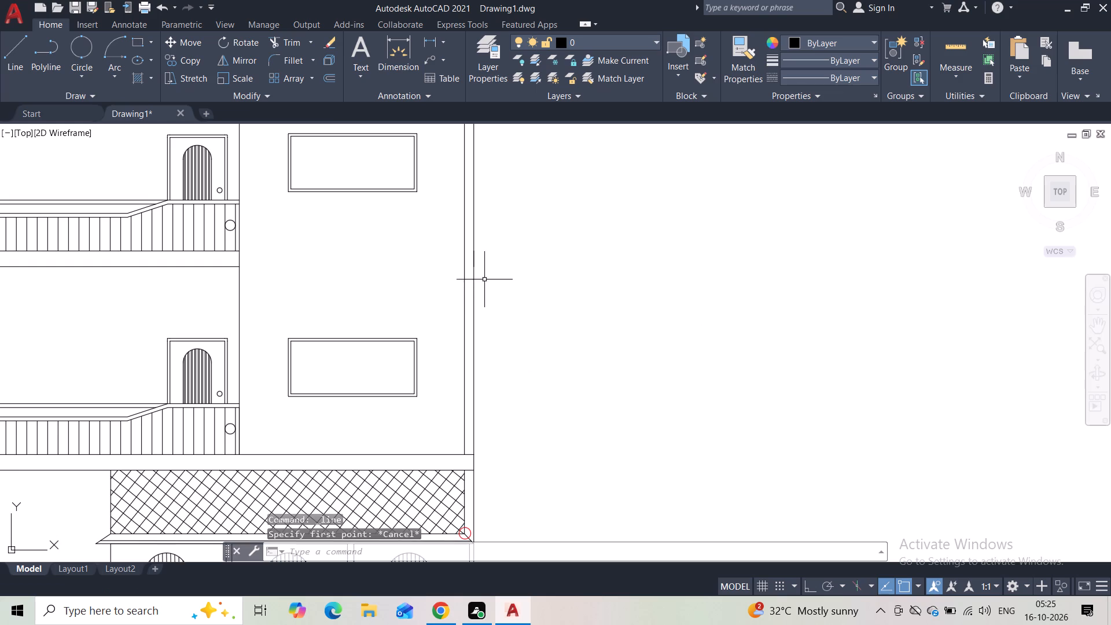
Inspect the side strip's outer vertical edge above the slab and select its joined line to check for a short overlapping piece.
left_click(473, 260)
key("Escape")
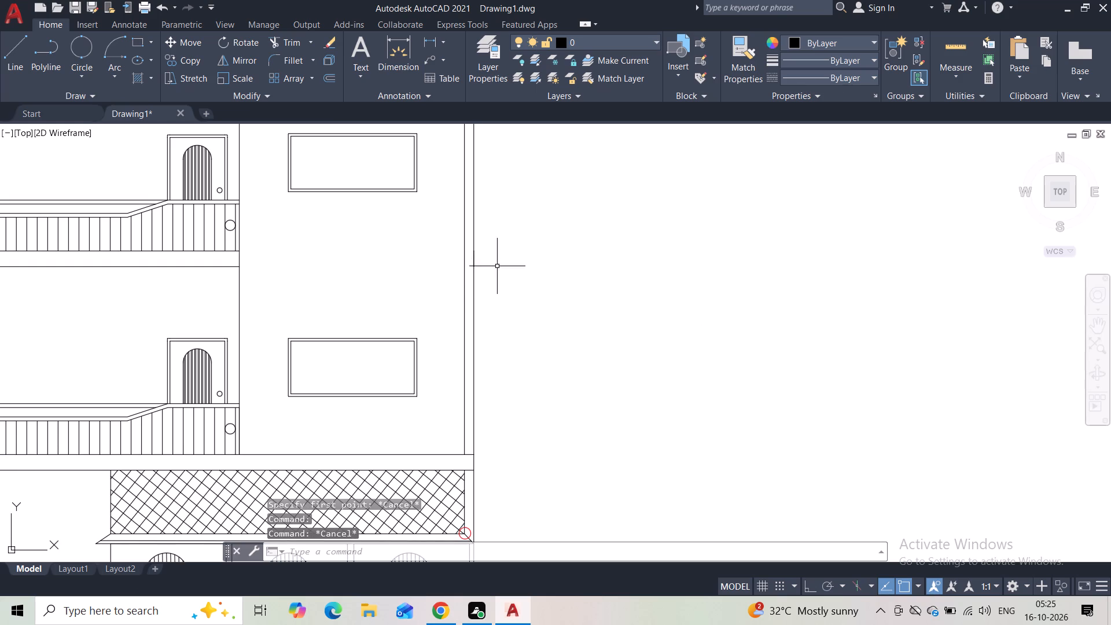
scroll(468, 258, "up", 7)
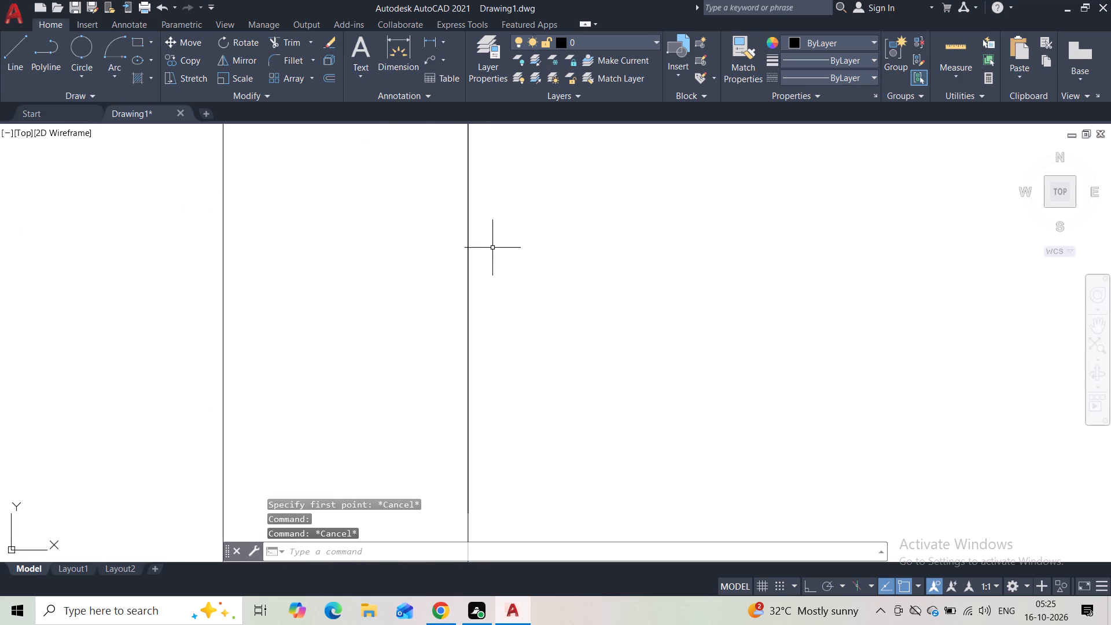
left_click(469, 239)
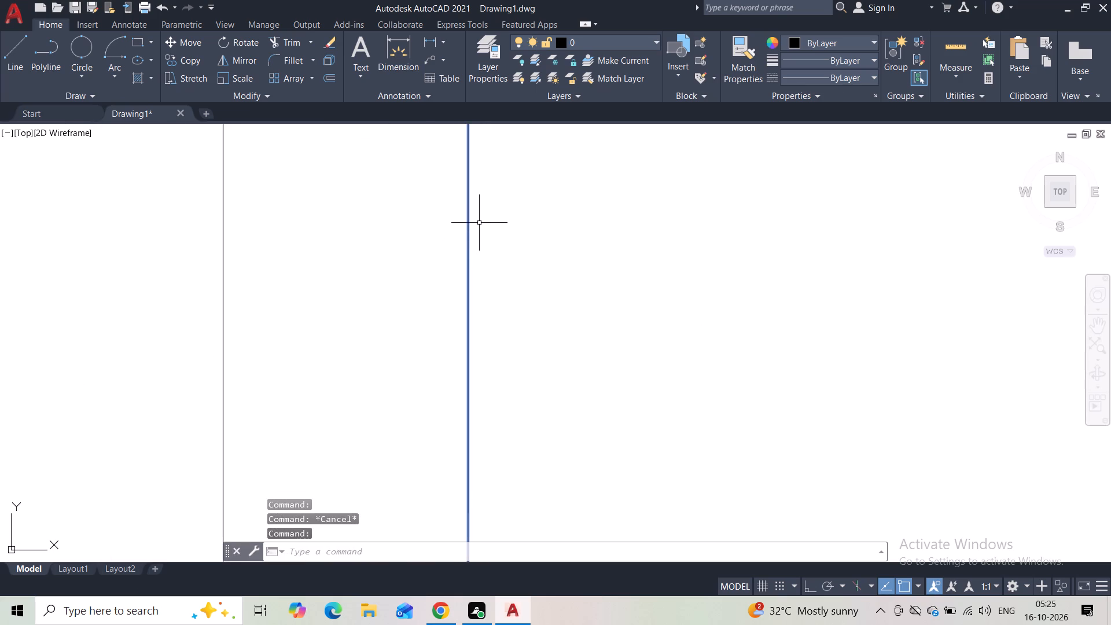
scroll(466, 245, "down", 2)
key("Escape")
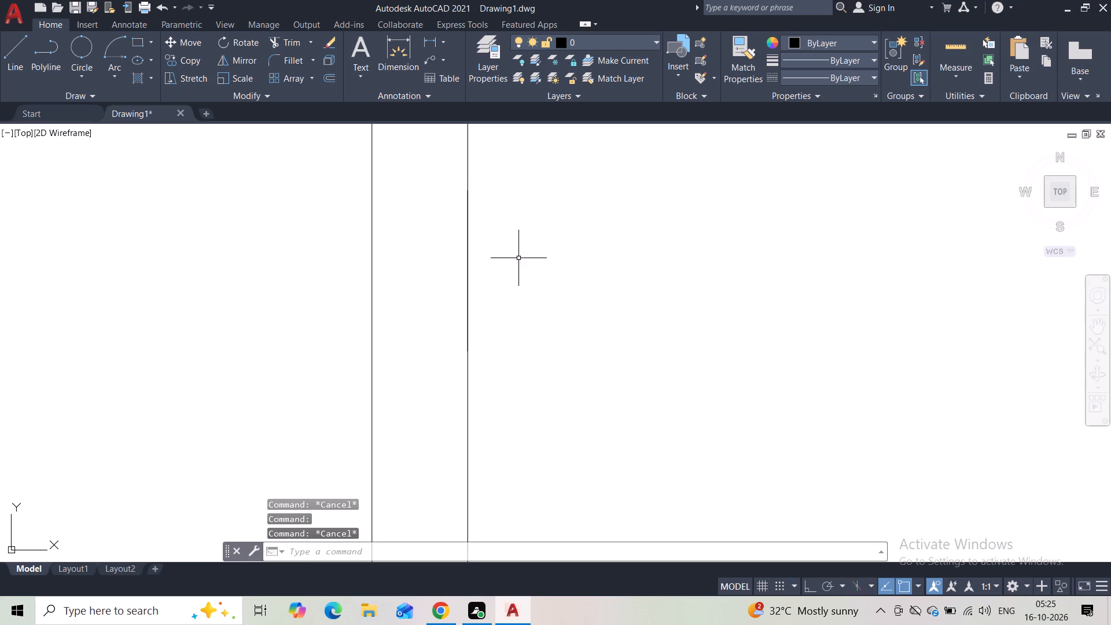
middle_click_drag(517, 259, 417, 286)
scroll(417, 284, "down", 2)
scroll(470, 288, "down", 1)
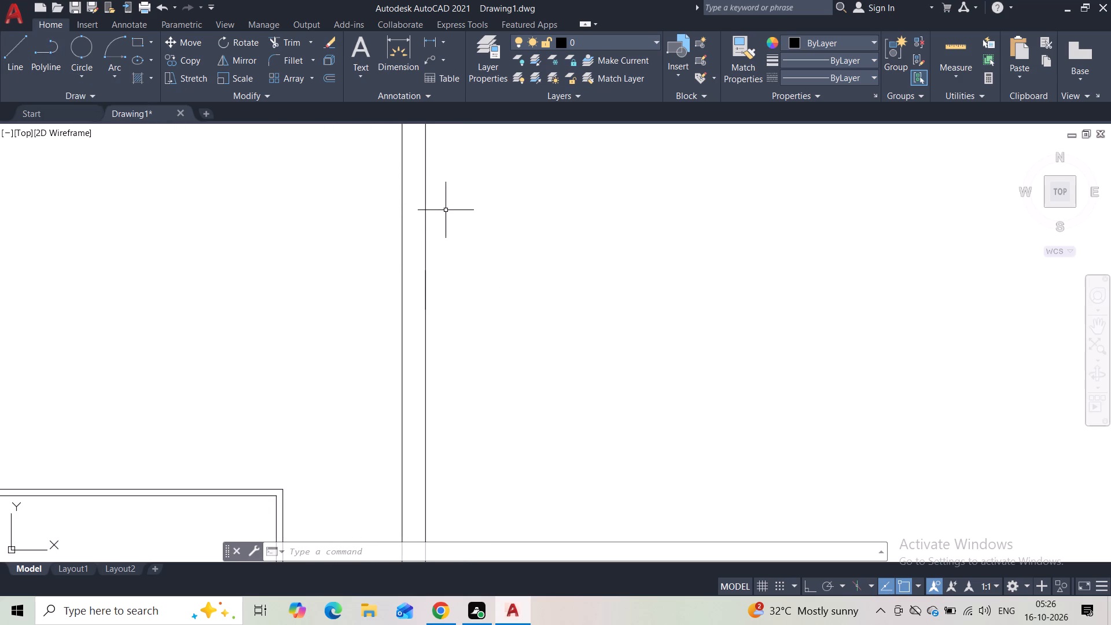
left_click(425, 215)
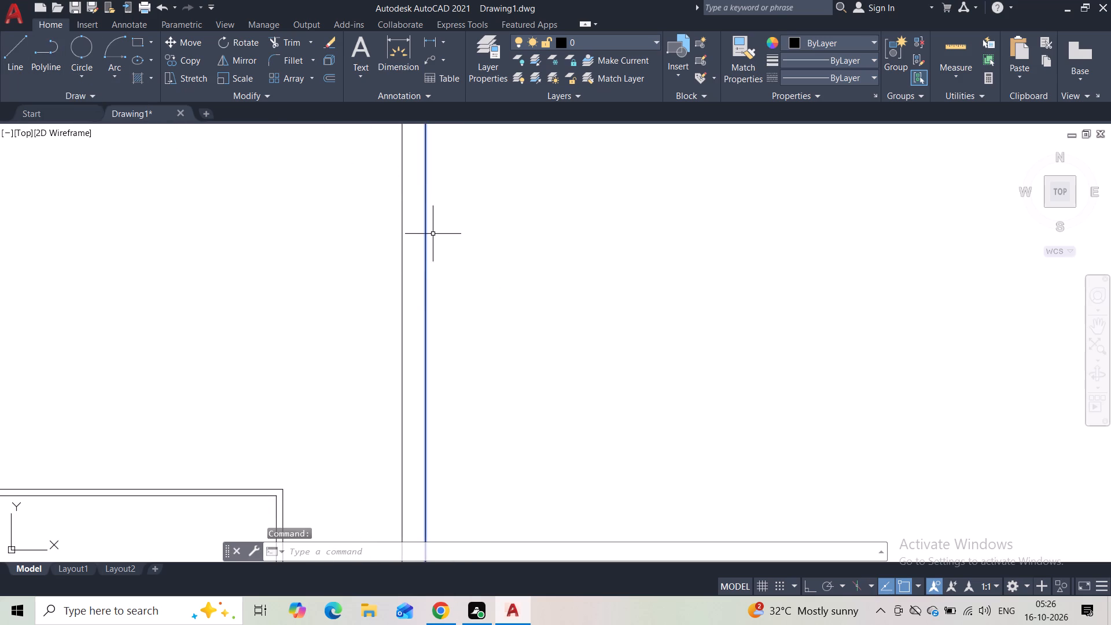
scroll(433, 234, "down", 4)
left_click(434, 315)
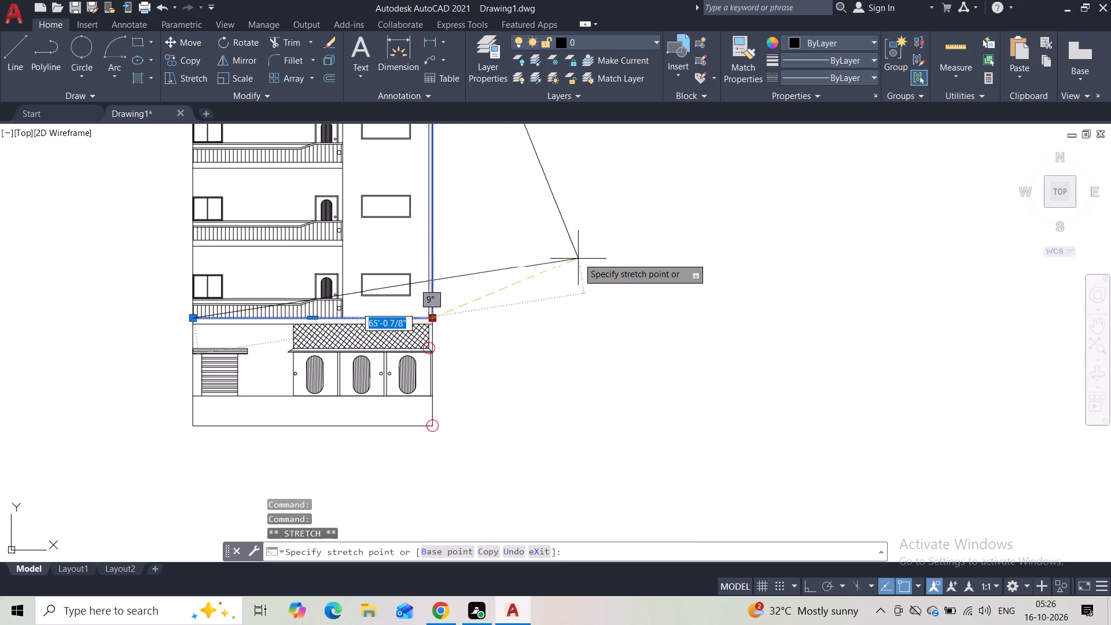
key("Escape")
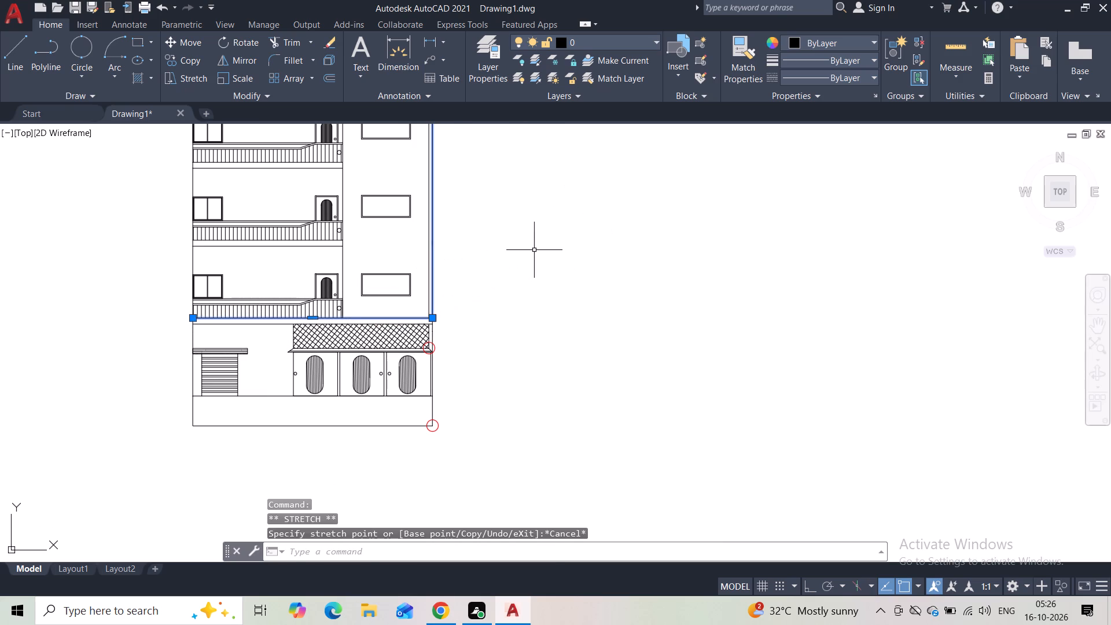
key("Escape")
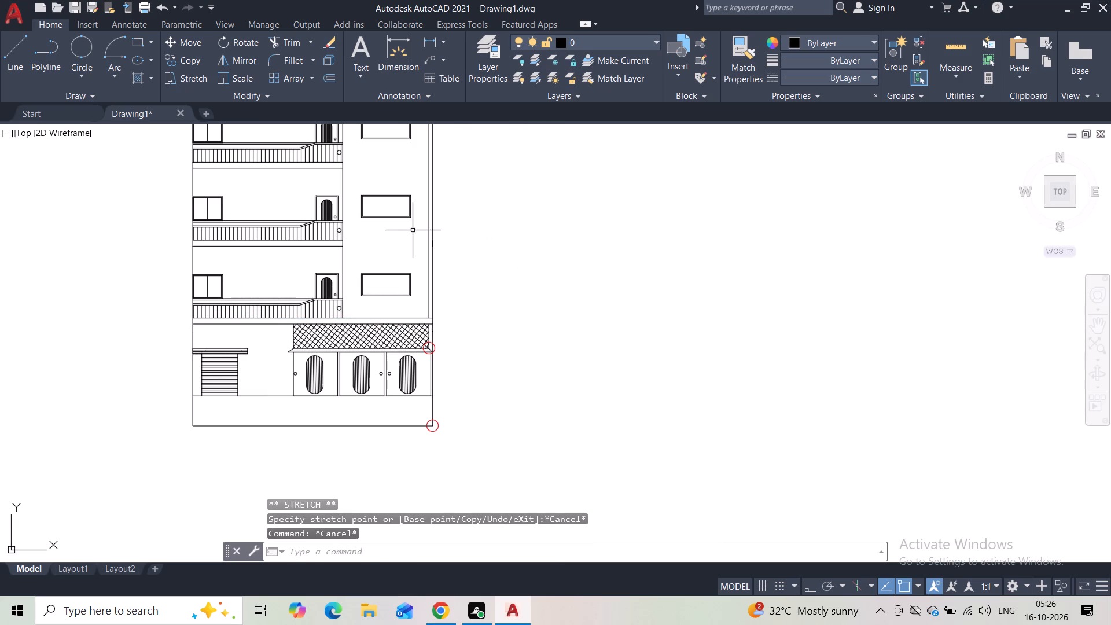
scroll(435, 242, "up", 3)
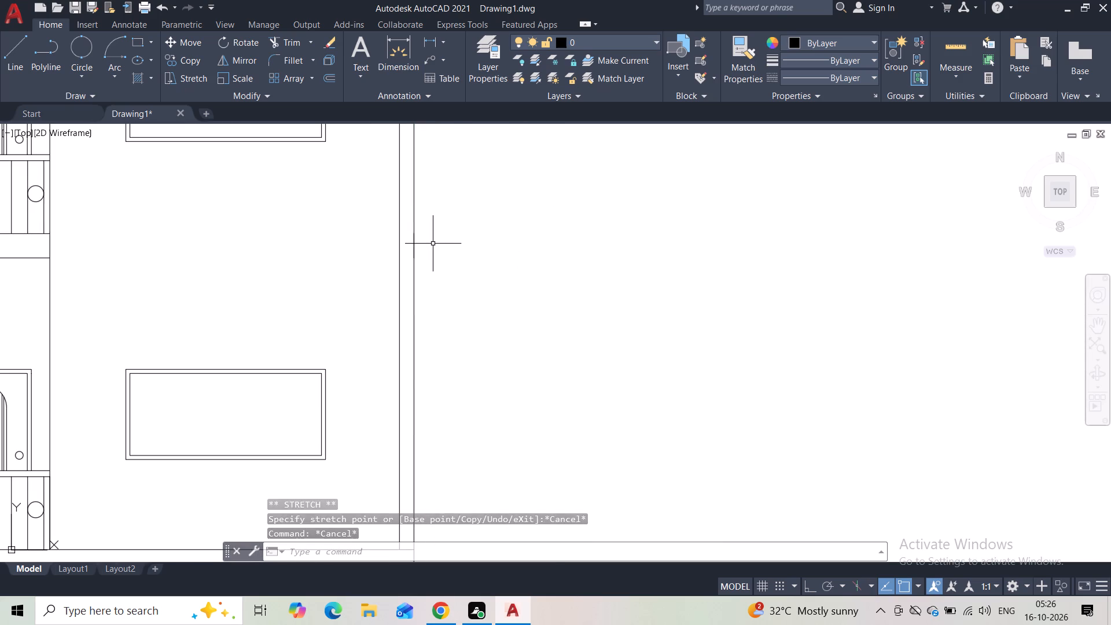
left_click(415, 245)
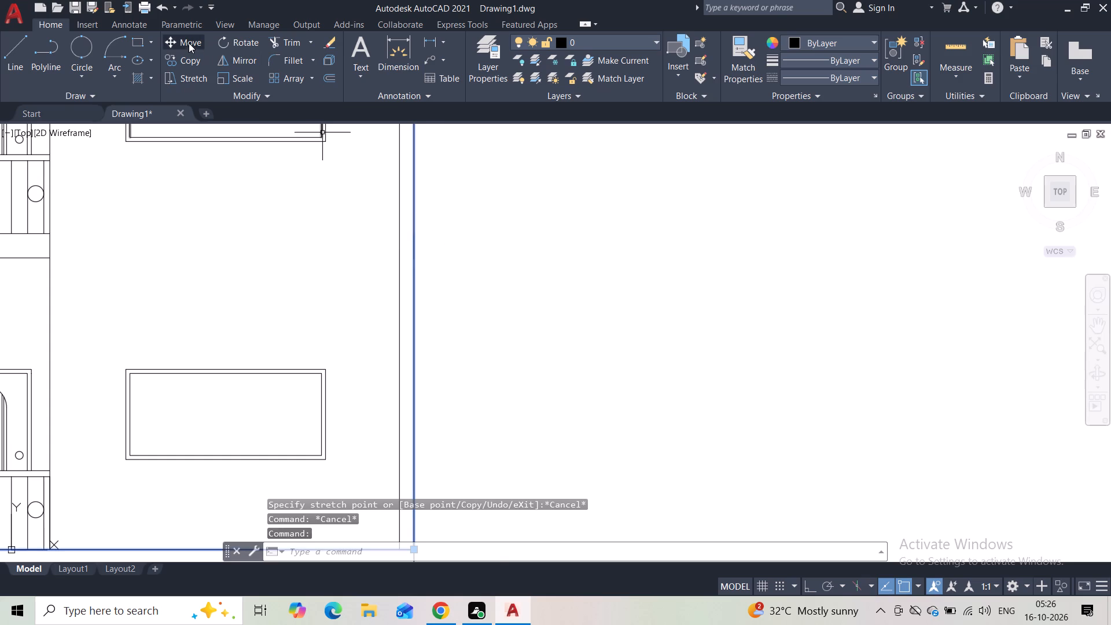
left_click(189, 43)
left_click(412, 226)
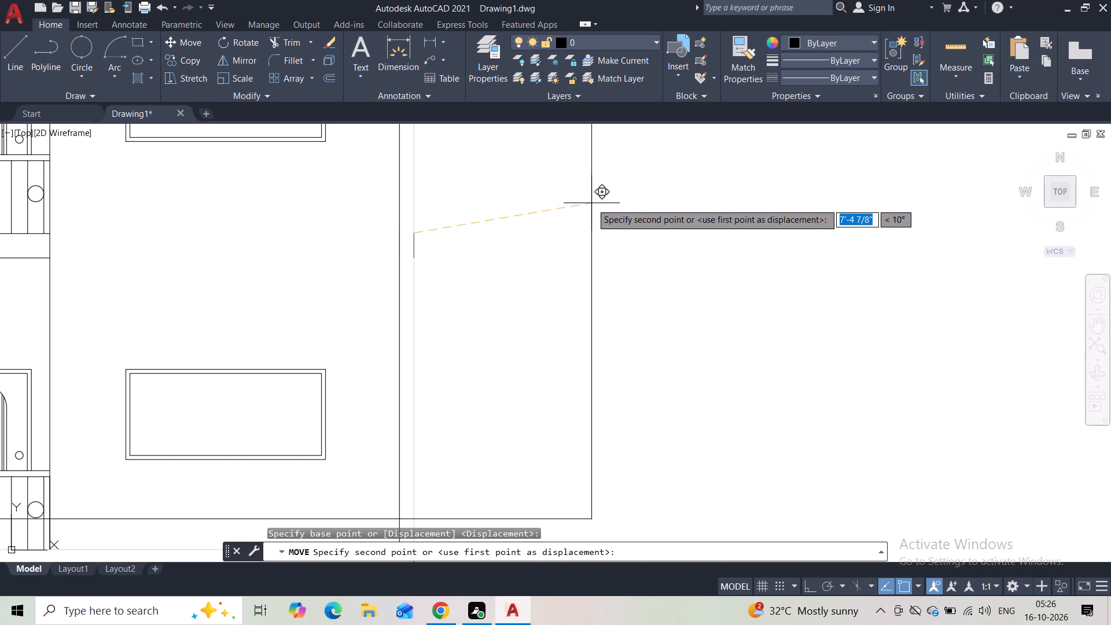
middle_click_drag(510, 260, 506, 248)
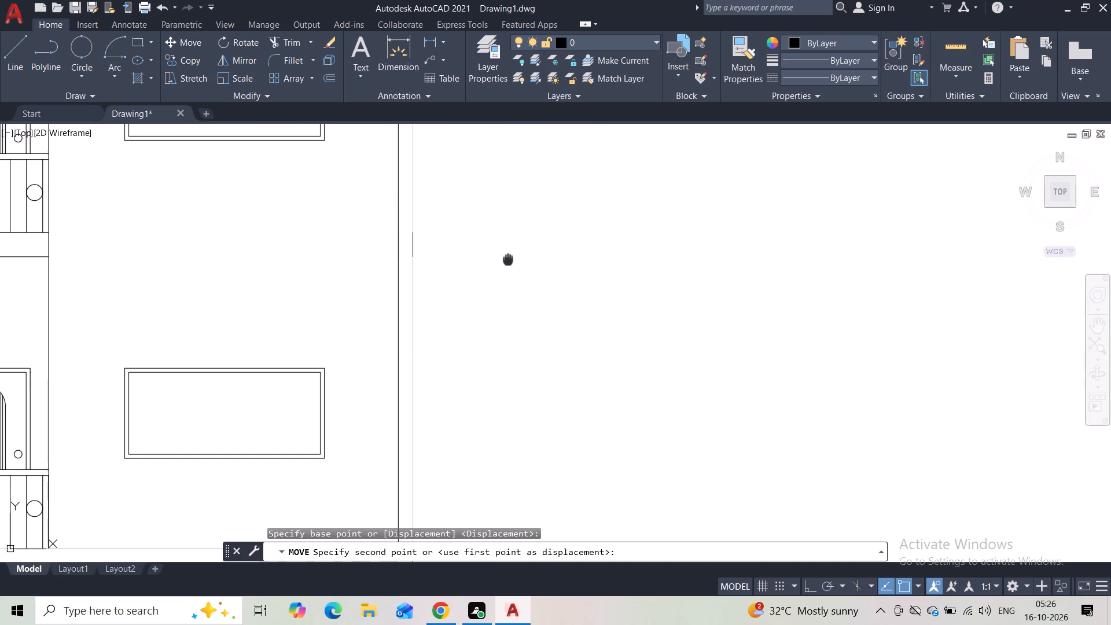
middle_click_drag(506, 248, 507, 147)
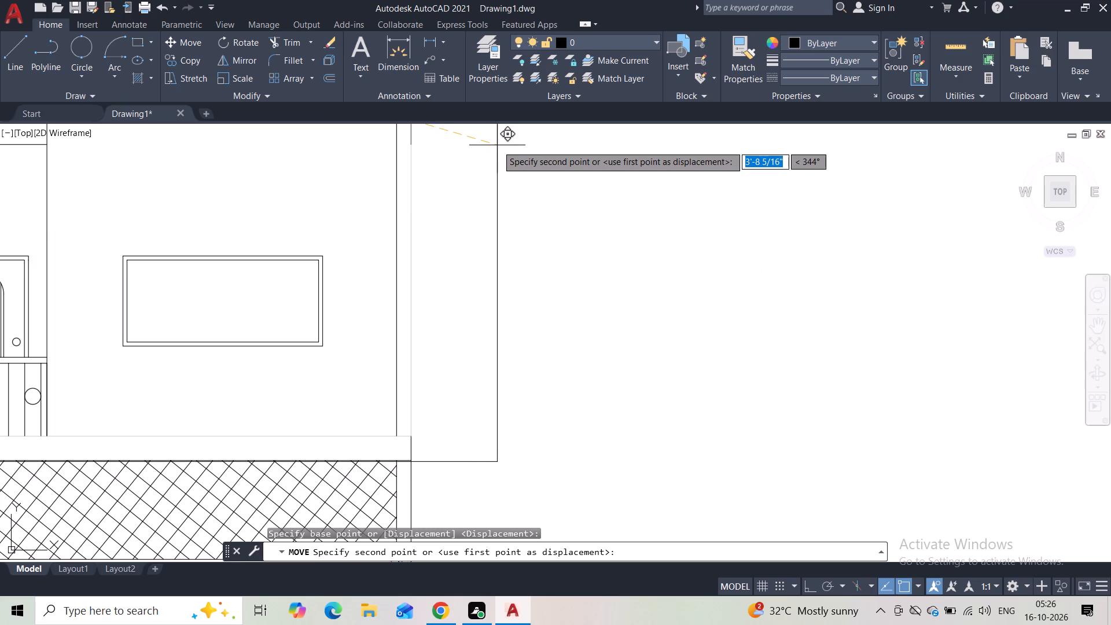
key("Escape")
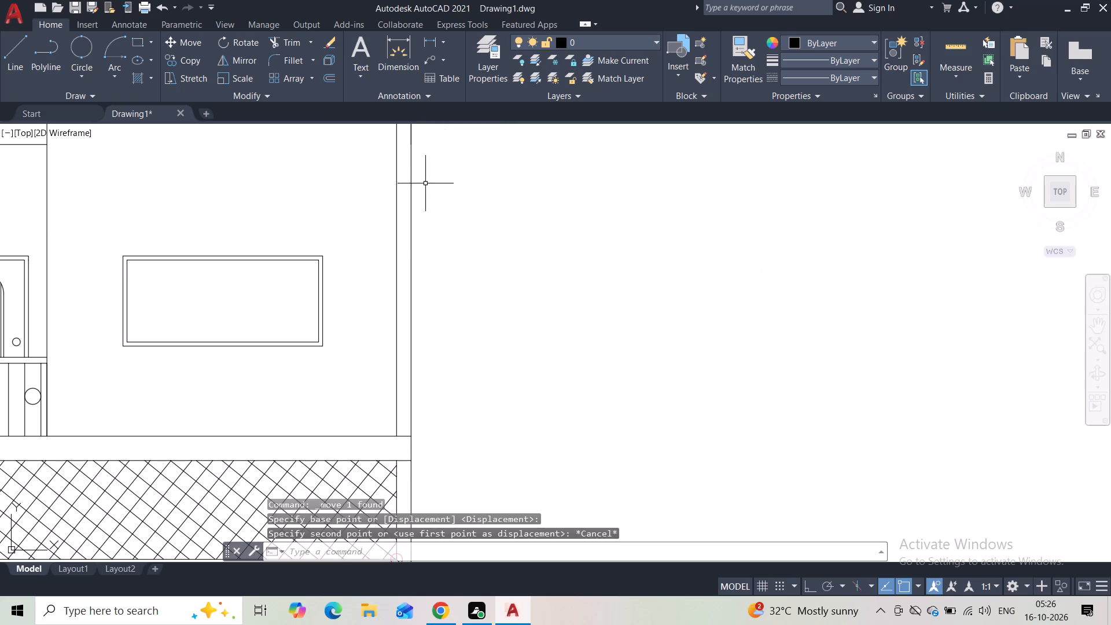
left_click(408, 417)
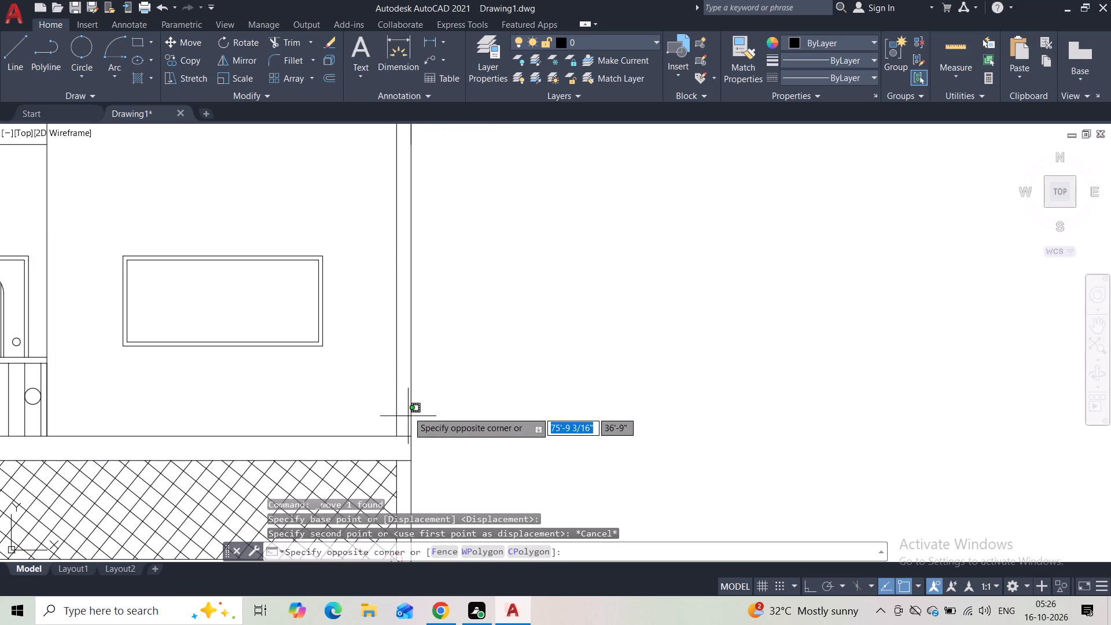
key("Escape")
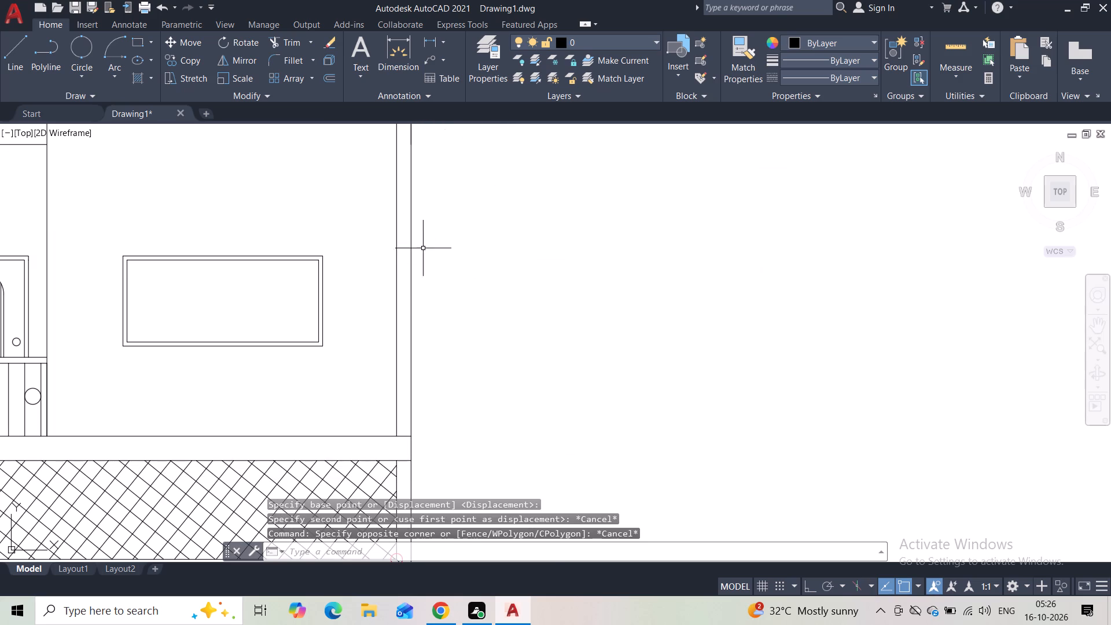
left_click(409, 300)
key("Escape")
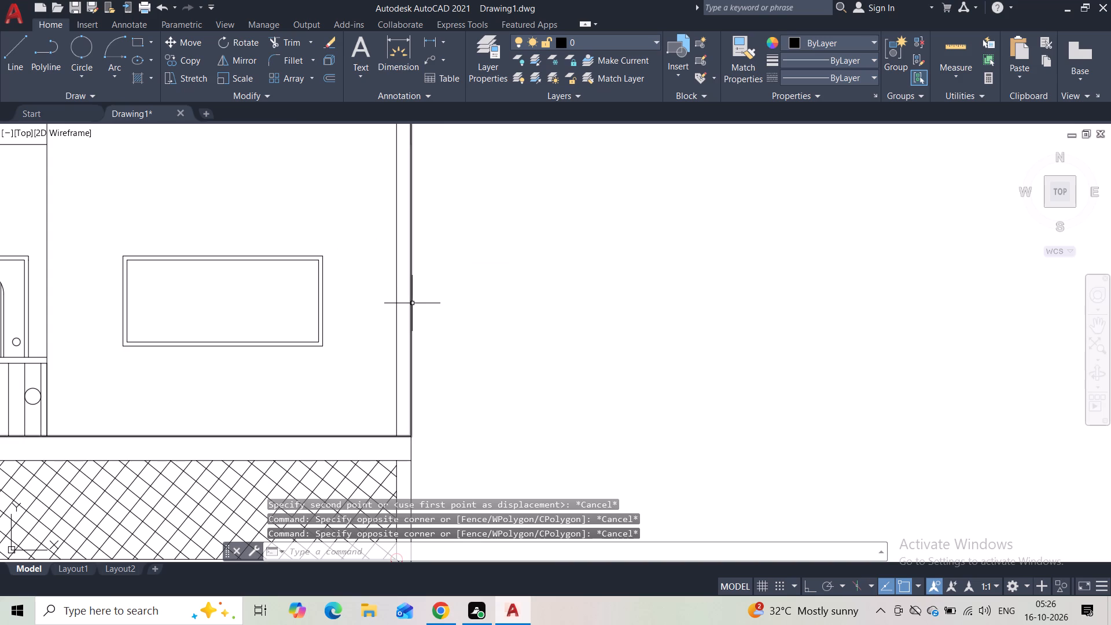
Move the joined slab top line and strip outer edge about 1'-2 1/2" outward, away from the building.
left_click(412, 303)
left_click(194, 47)
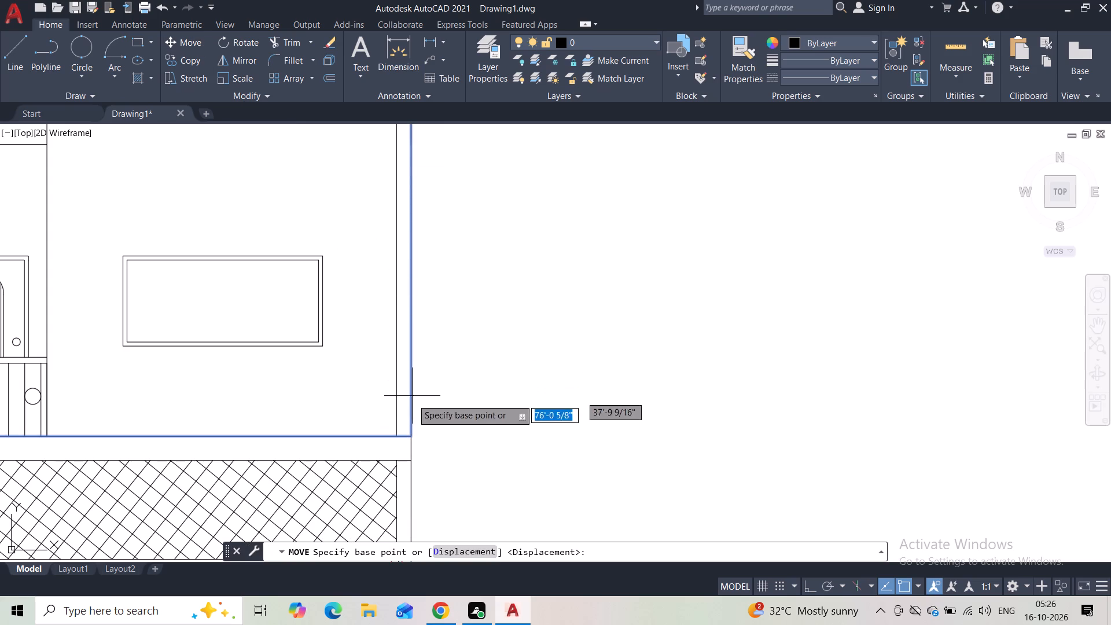
left_click(410, 433)
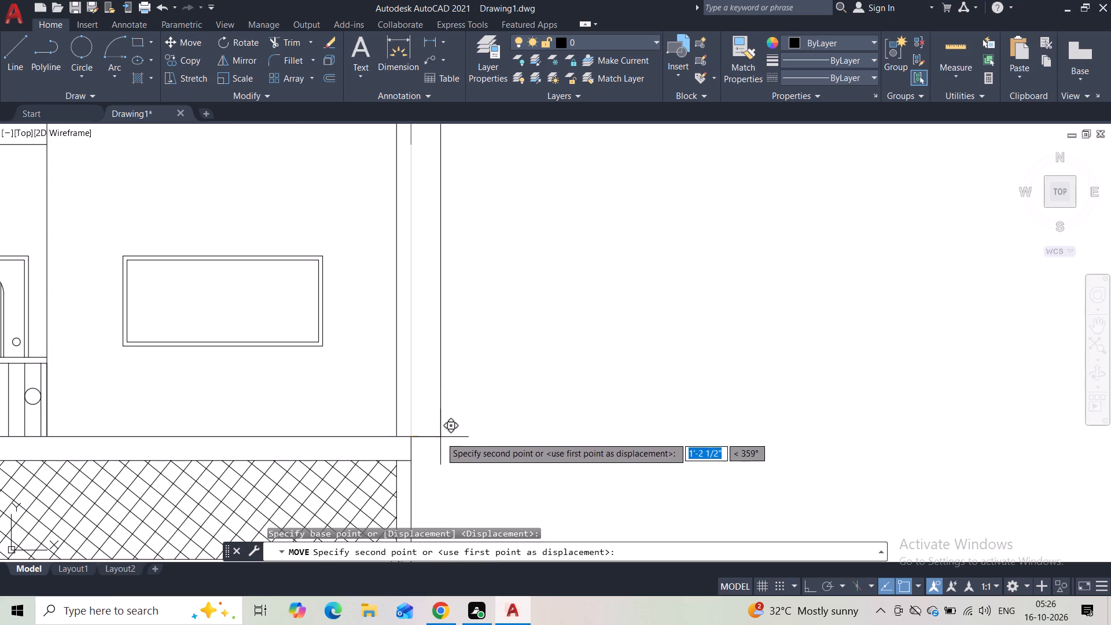
left_click(440, 437)
Erase the short stray vertical line left at the side strip's original outer edge position.
middle_click_drag(423, 235, 402, 371)
scroll(399, 356, "down", 2)
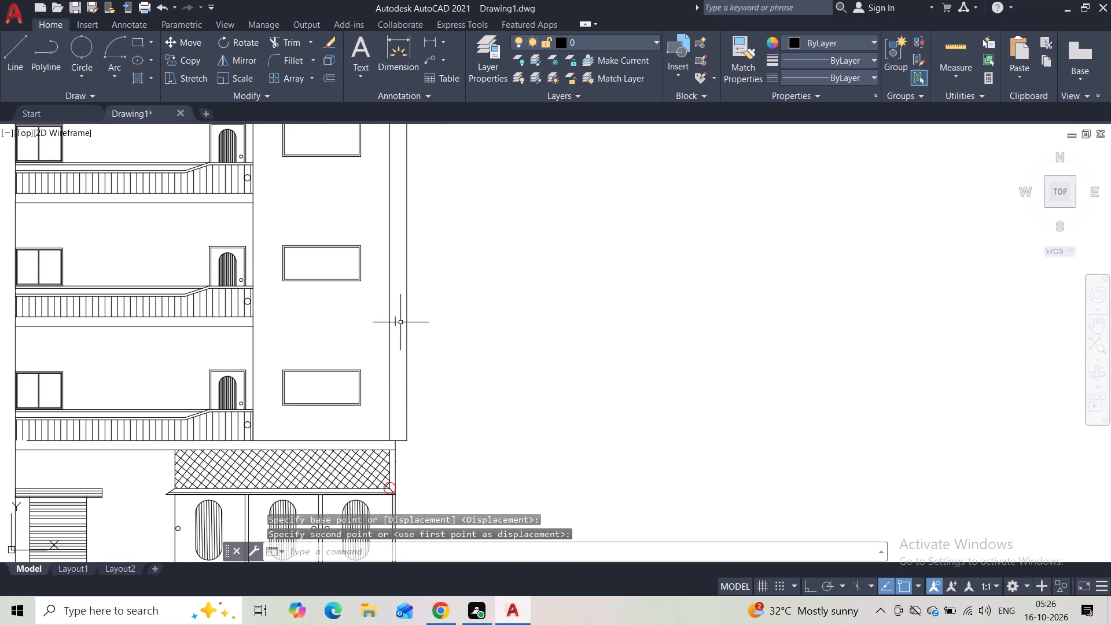
left_click(400, 321)
left_click(393, 326)
key("Delete")
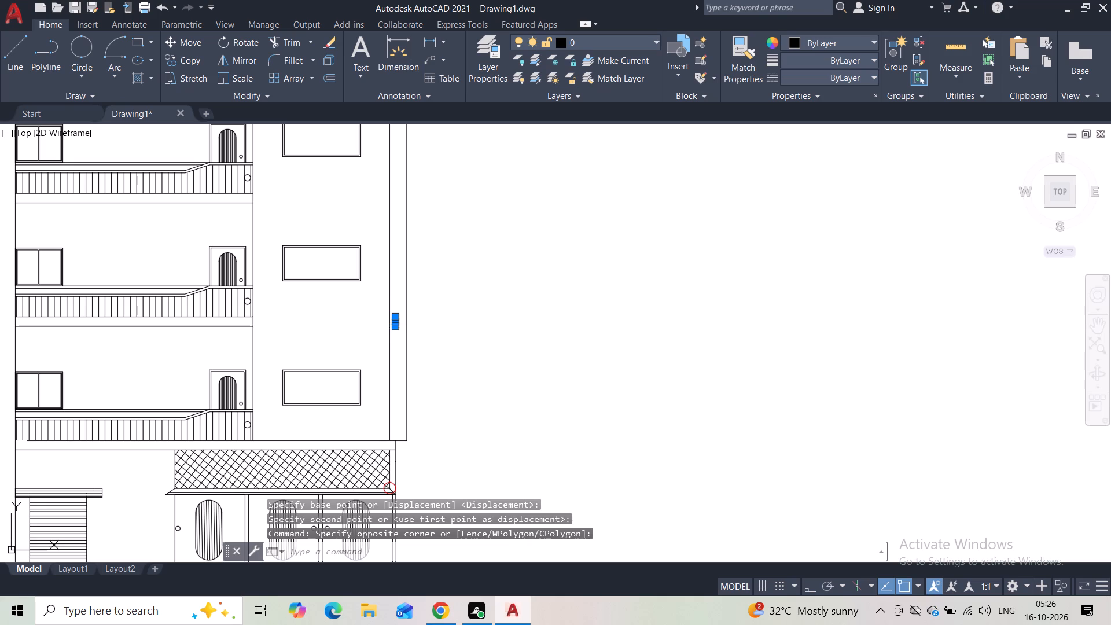
Move the joined slab top line and outer edge back by its lower corner, onto the ground-floor wall's outer edge at slab level.
scroll(477, 231, "down", 2)
middle_click_drag(455, 175, 432, 308)
scroll(420, 183, "up", 2)
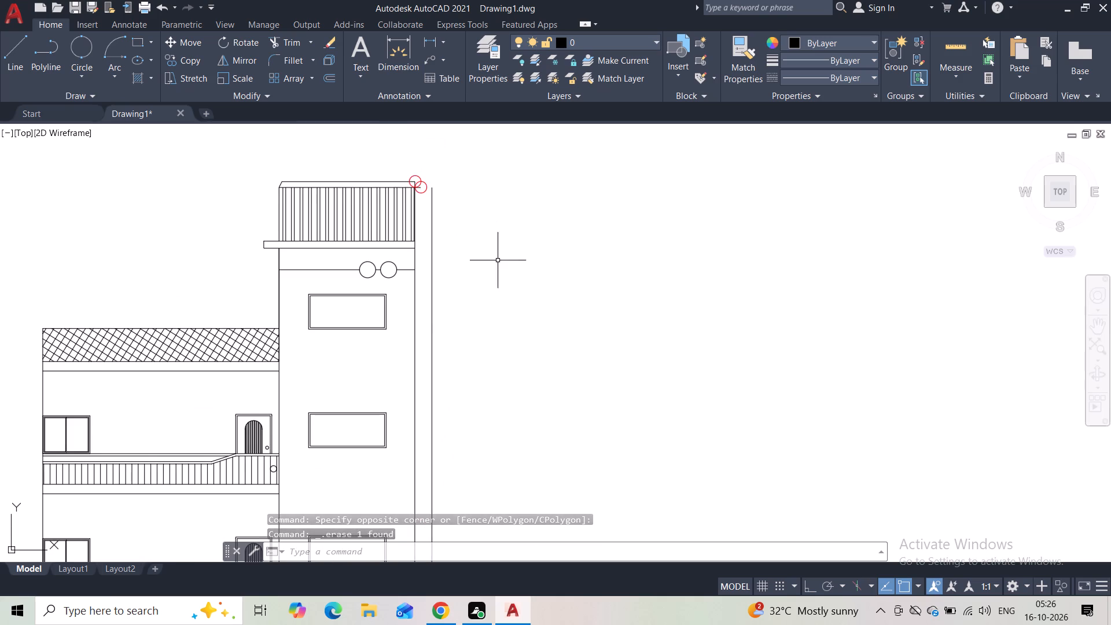
middle_click_drag(458, 328, 428, 91)
middle_click_drag(467, 467, 486, 222)
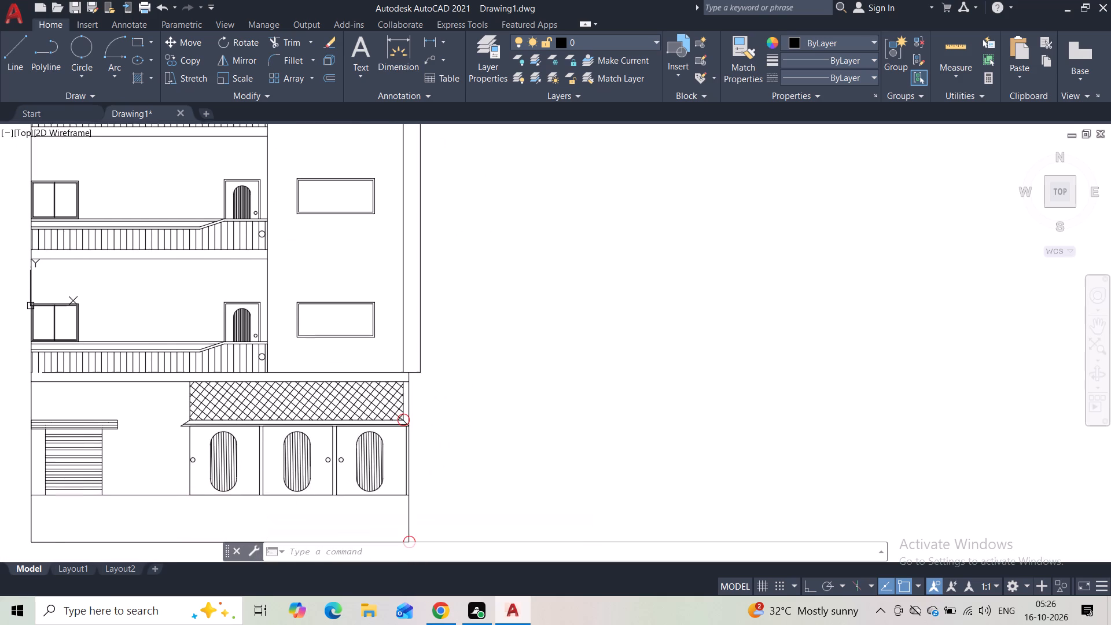
scroll(425, 372, "up", 3)
left_click(411, 353)
left_click(383, 373)
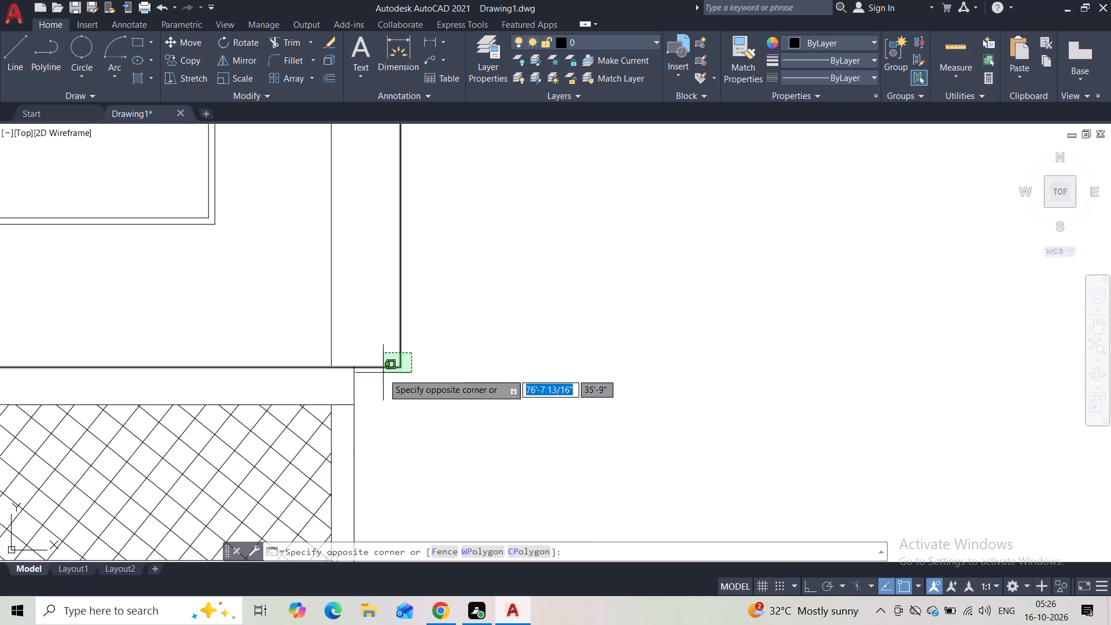
left_click(197, 44)
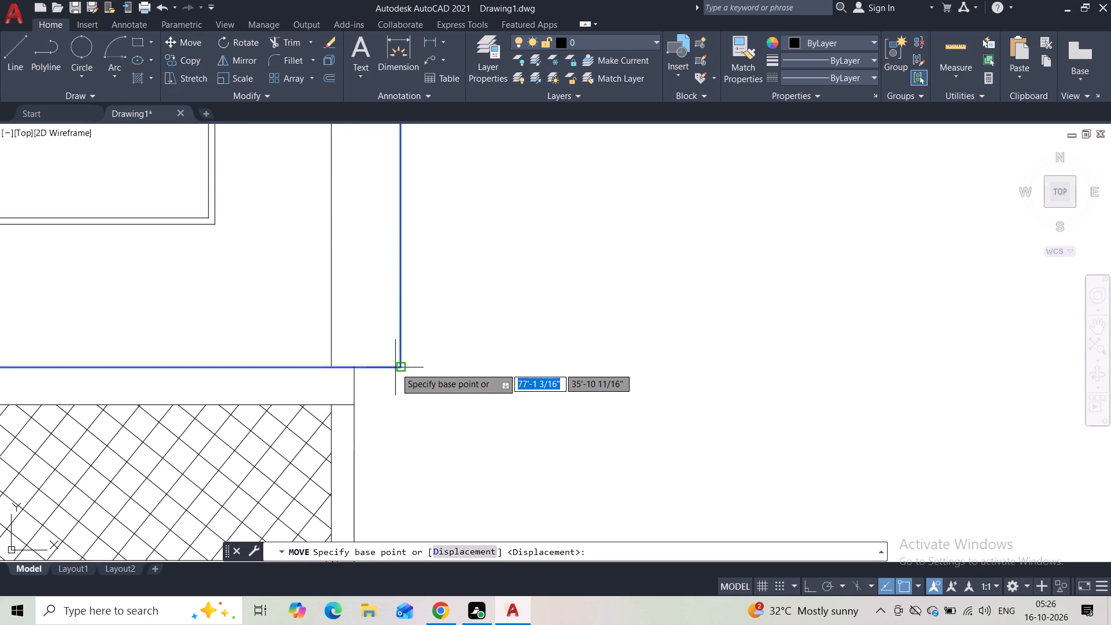
left_click(398, 368)
left_click(357, 367)
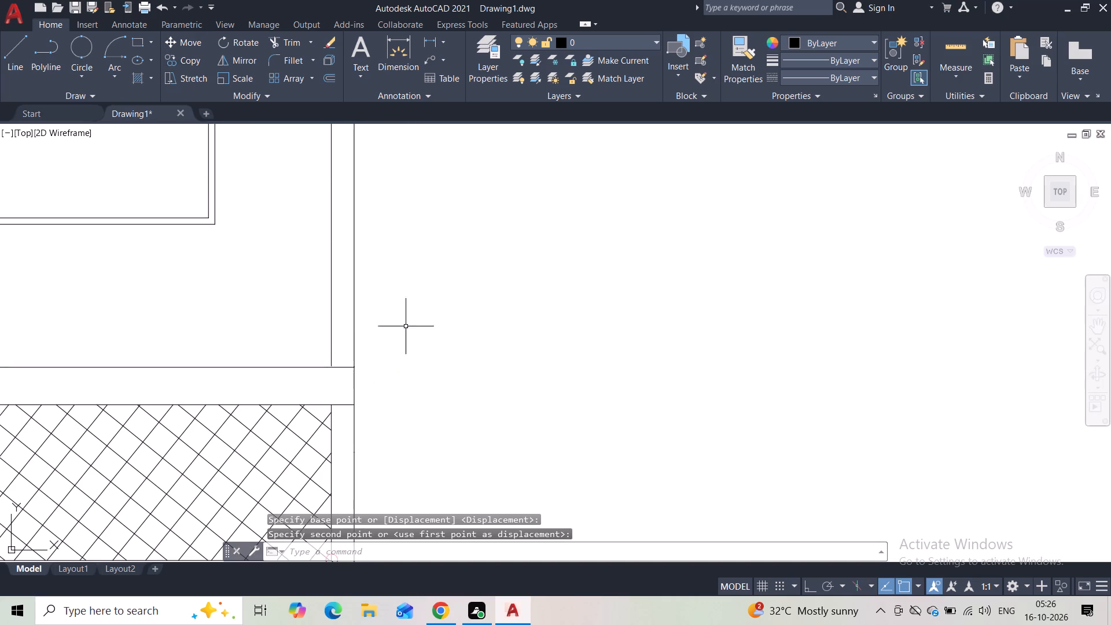
key("Escape")
Move the joined line up about 5/16" by its corner to the top end of the wall's outer edge, meeting the strip's inner edge.
scroll(347, 367, "up", 3)
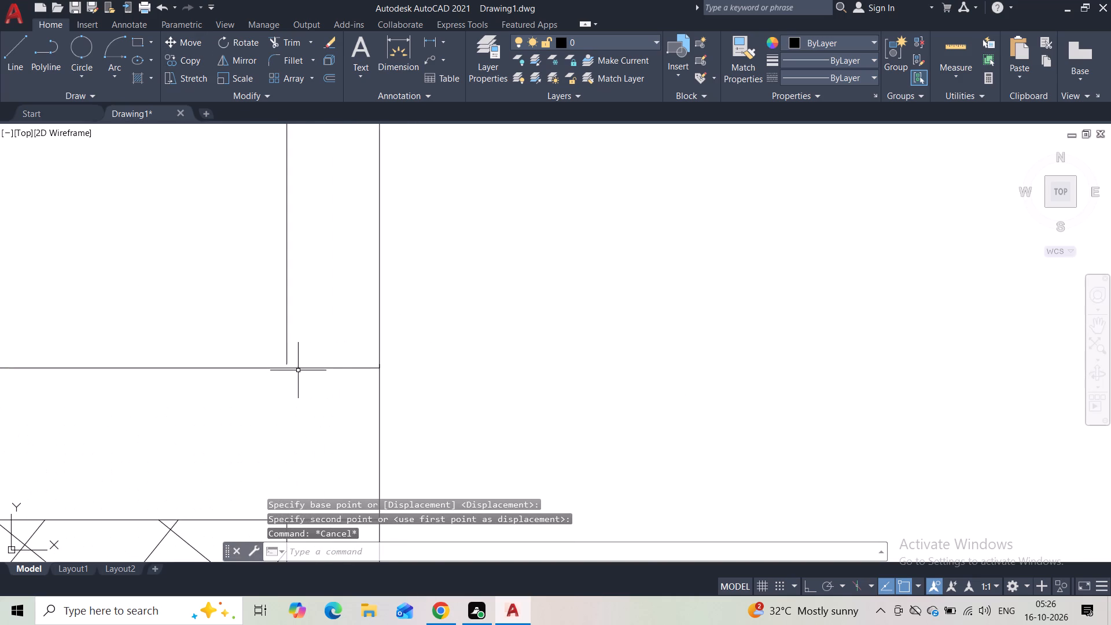
scroll(289, 368, "up", 3)
scroll(377, 302, "down", 1)
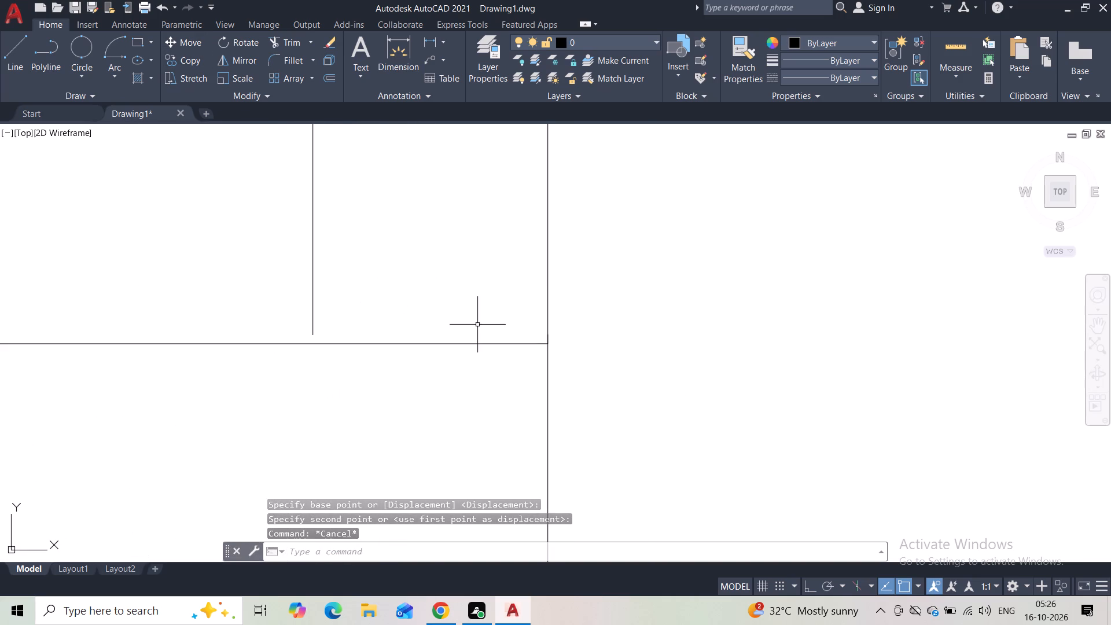
scroll(542, 341, "up", 7)
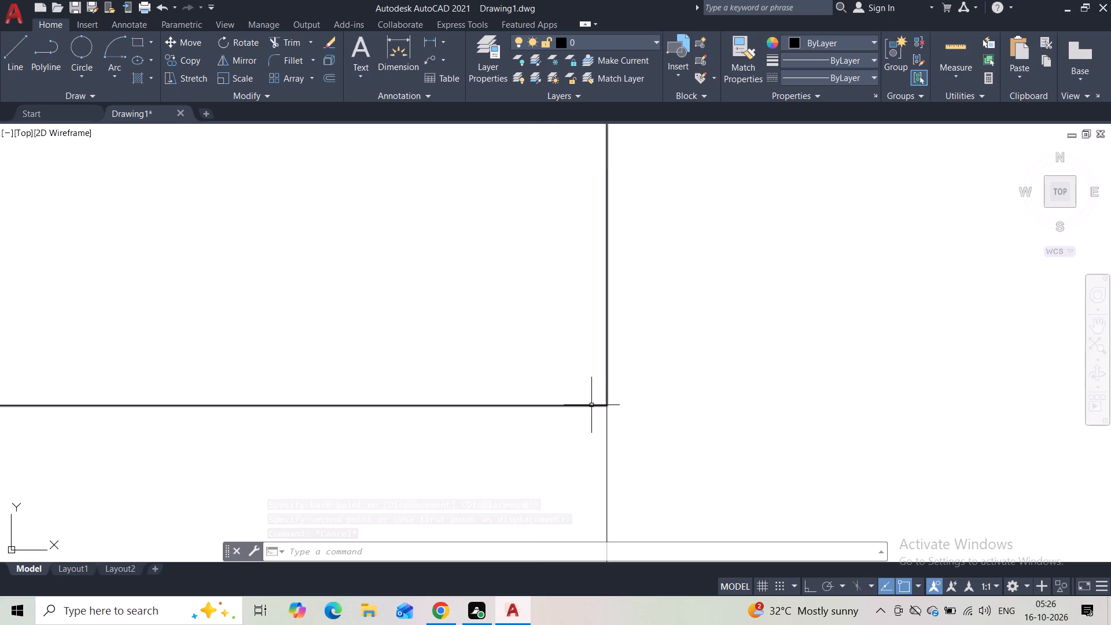
left_click(588, 407)
left_click(194, 45)
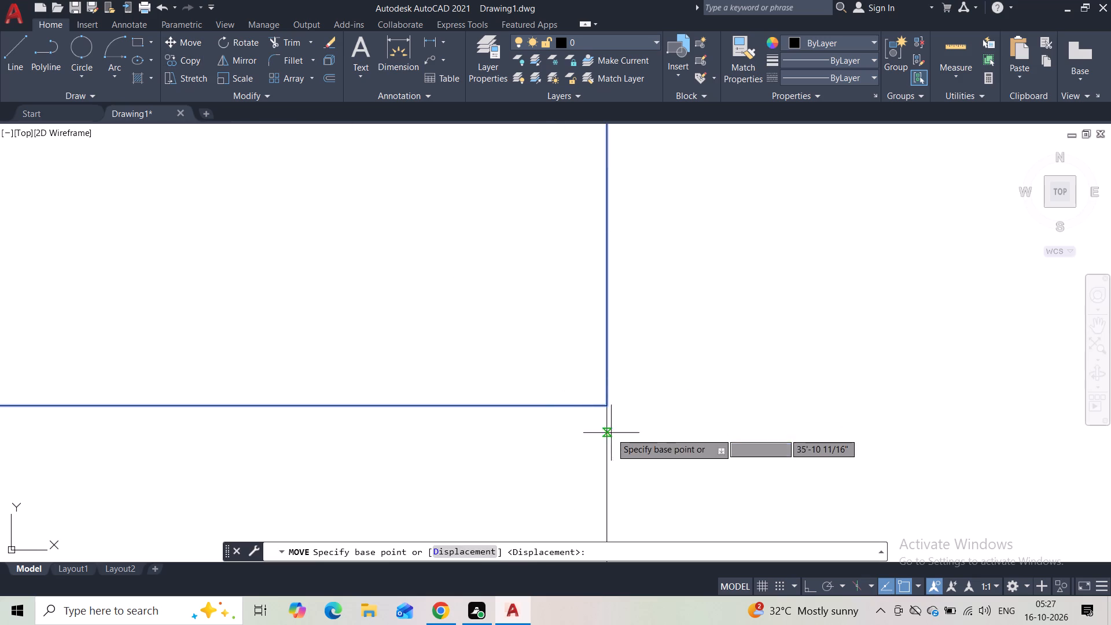
left_click(606, 406)
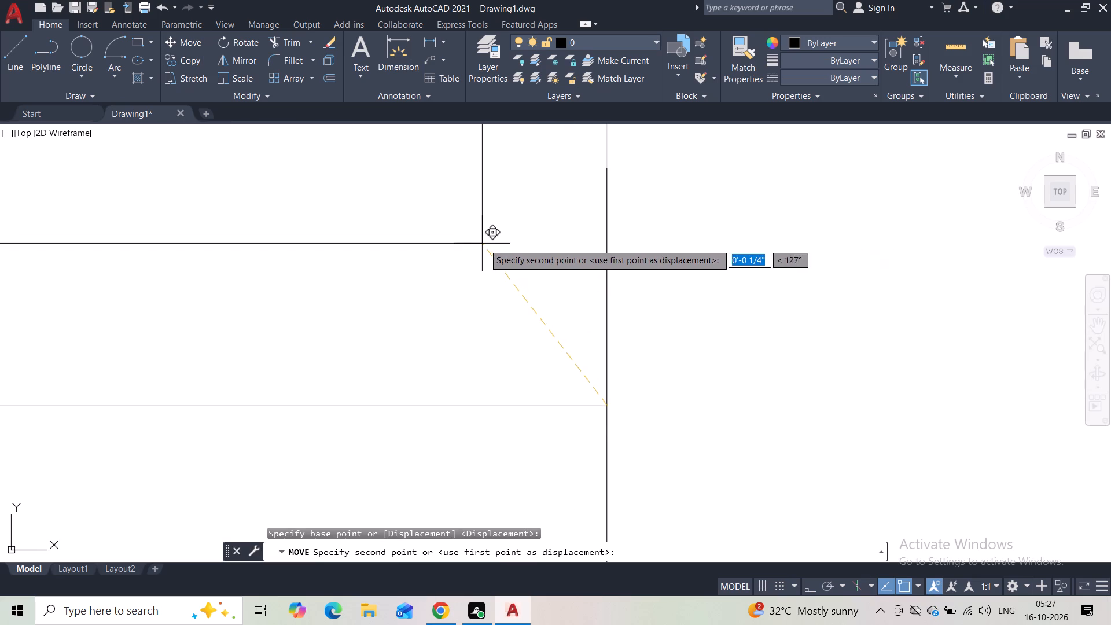
scroll(508, 254, "down", 1)
middle_click_drag(513, 299, 499, 349)
scroll(483, 292, "down", 5)
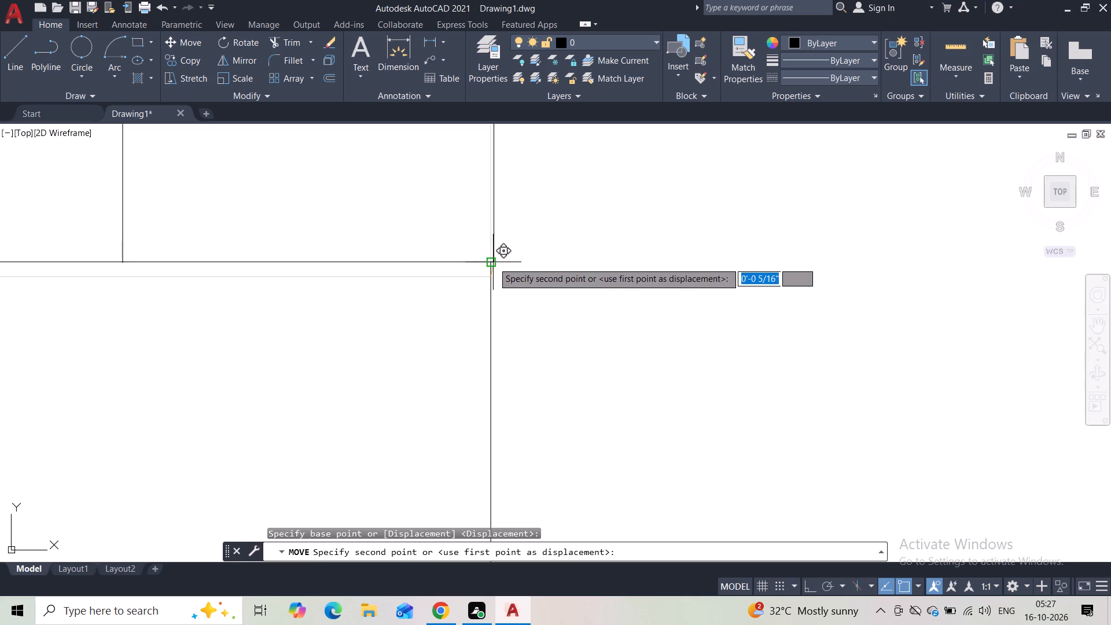
left_click(490, 264)
middle_click_drag(550, 234, 572, 292)
scroll(572, 292, "down", 4)
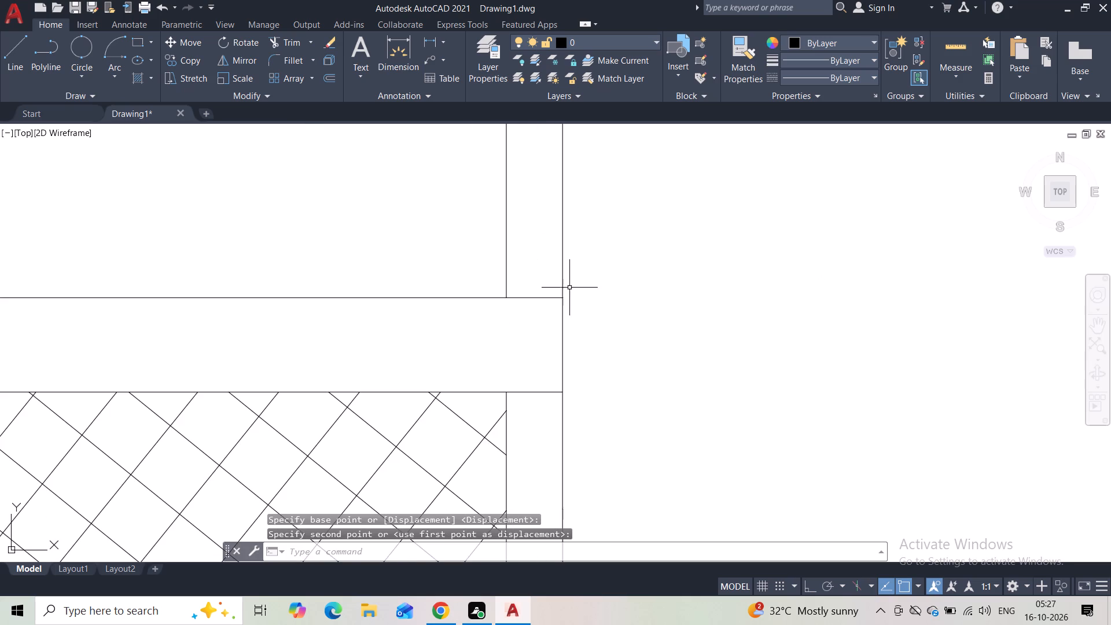
scroll(539, 238, "down", 3)
middle_click_drag(576, 218, 571, 387)
scroll(569, 281, "down", 3)
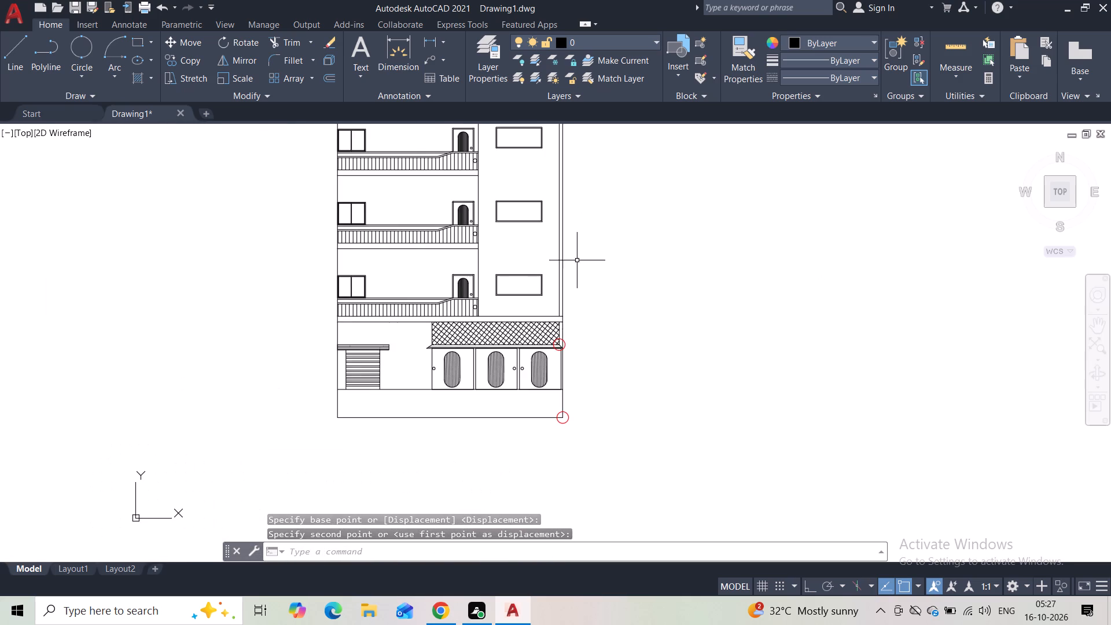
Hatch the narrow vertical side strip along the tower's outer edge, with the pattern angle set to 315.
middle_click_drag(586, 233, 542, 458)
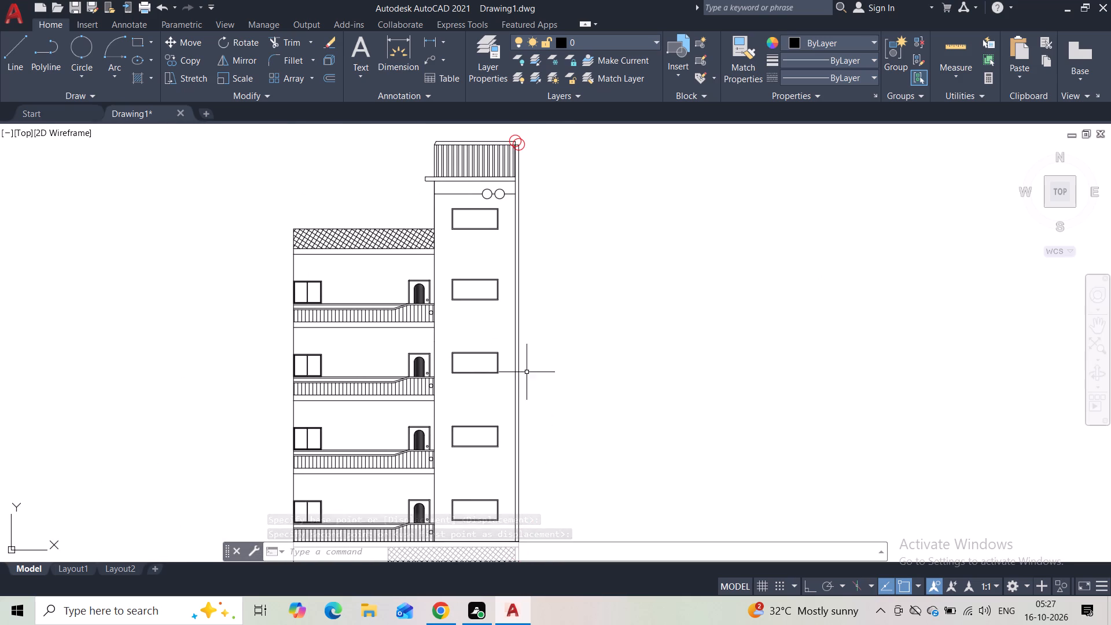
middle_click_drag(539, 208, 539, 293)
scroll(525, 240, "up", 4)
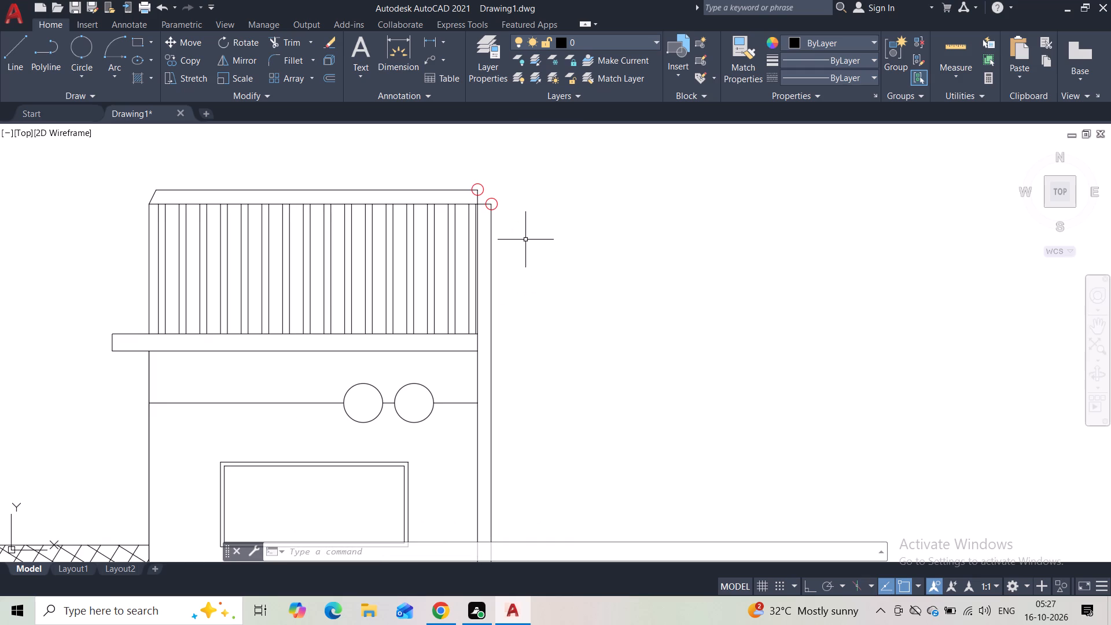
key("h")
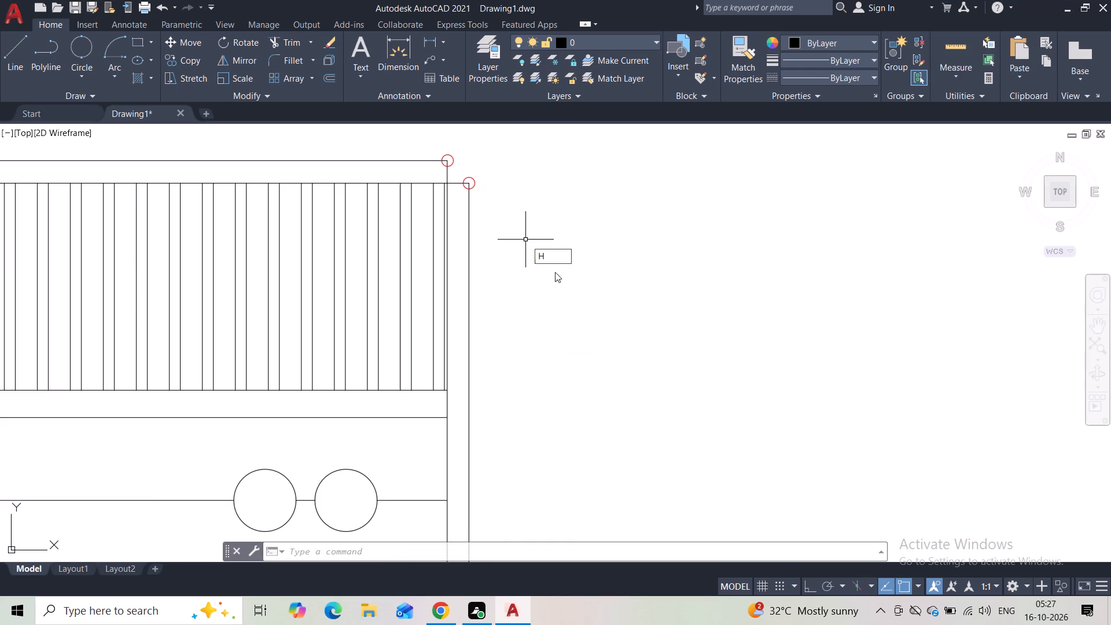
left_click(555, 272)
left_click(456, 261)
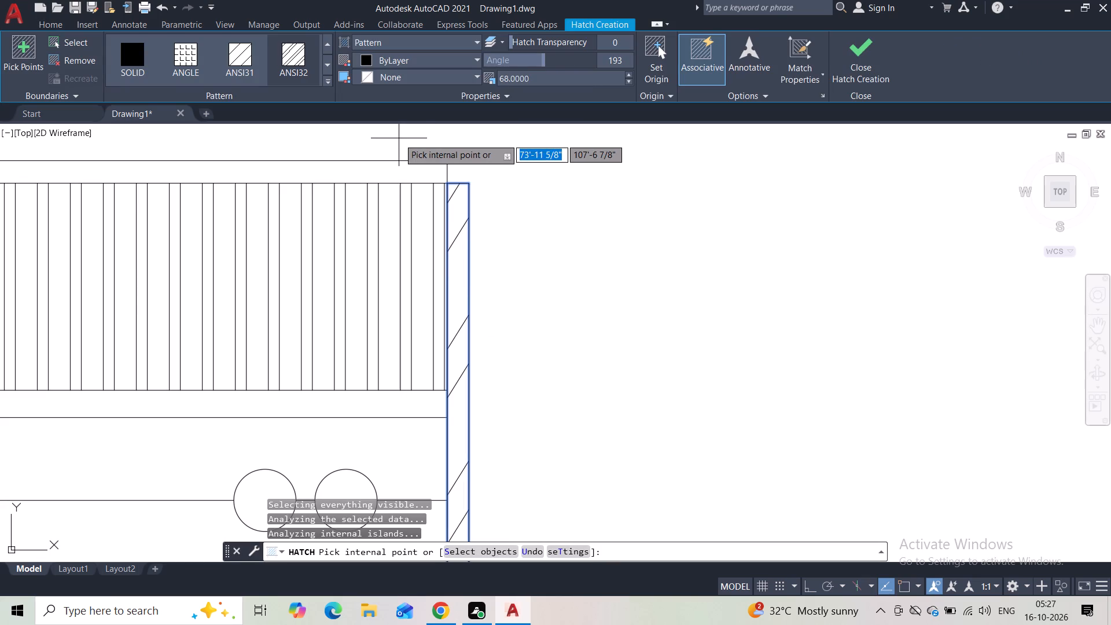
left_click_drag(548, 62, 575, 62)
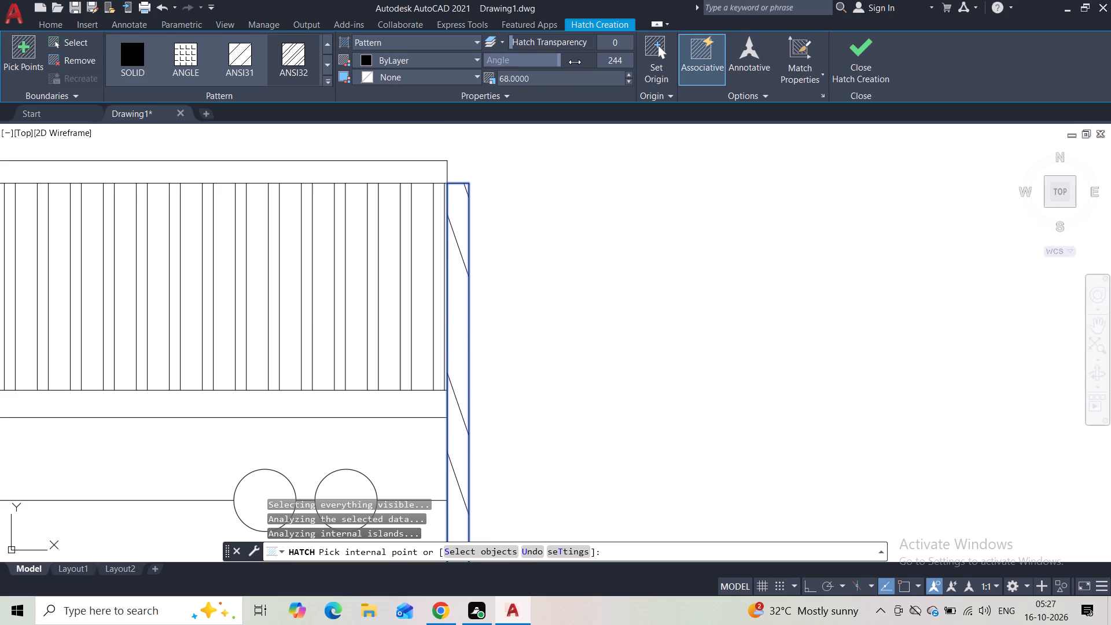
left_click_drag(575, 62, 595, 60)
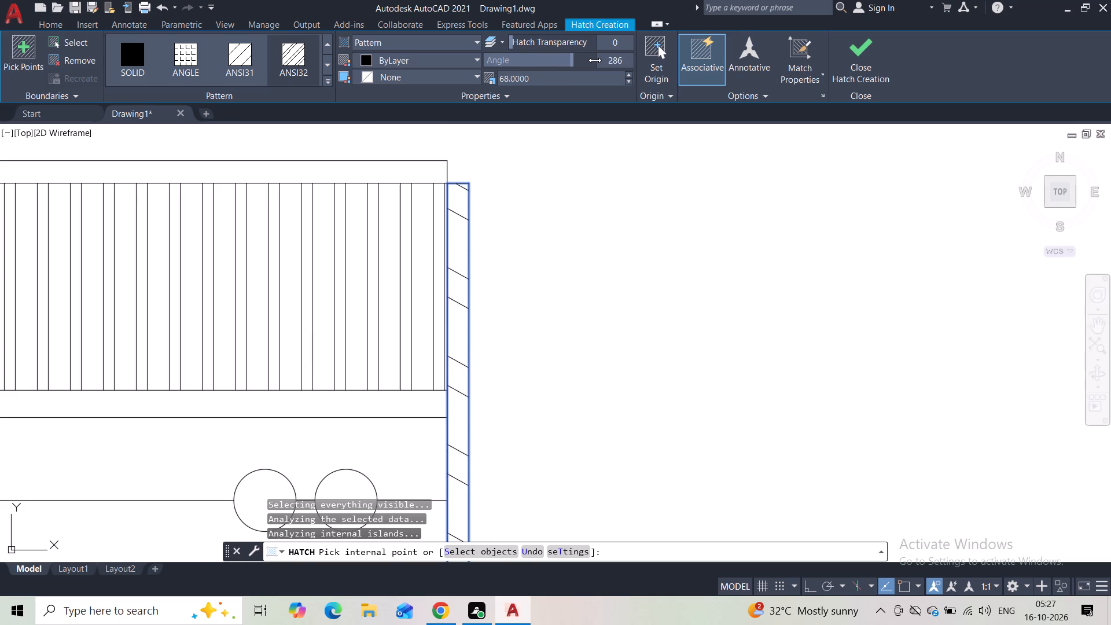
left_click_drag(595, 60, 604, 60)
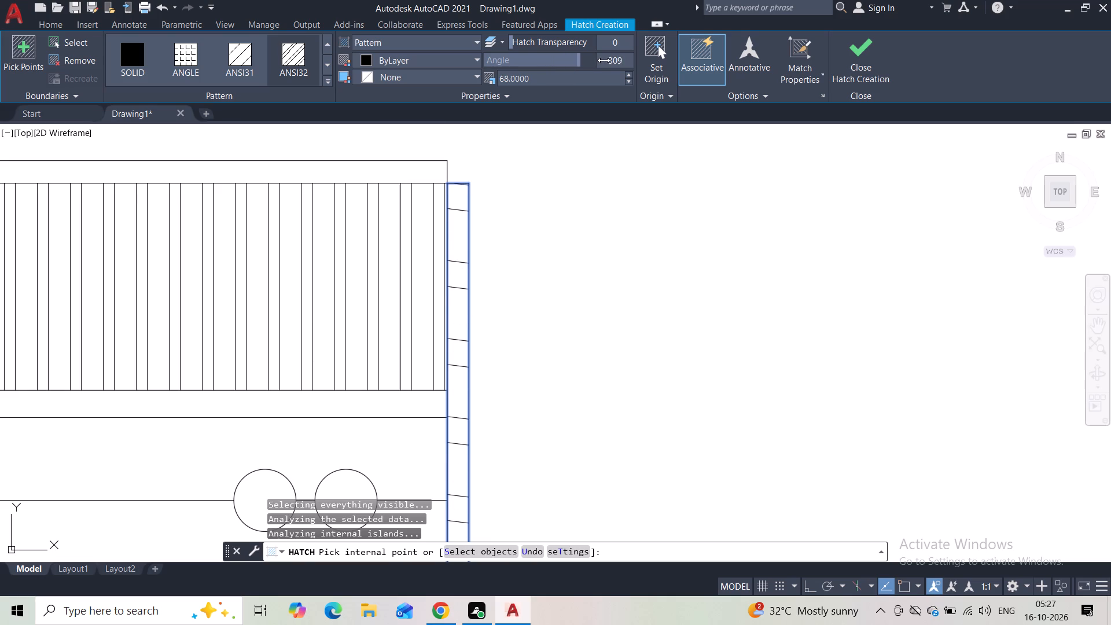
left_click_drag(604, 60, 607, 60)
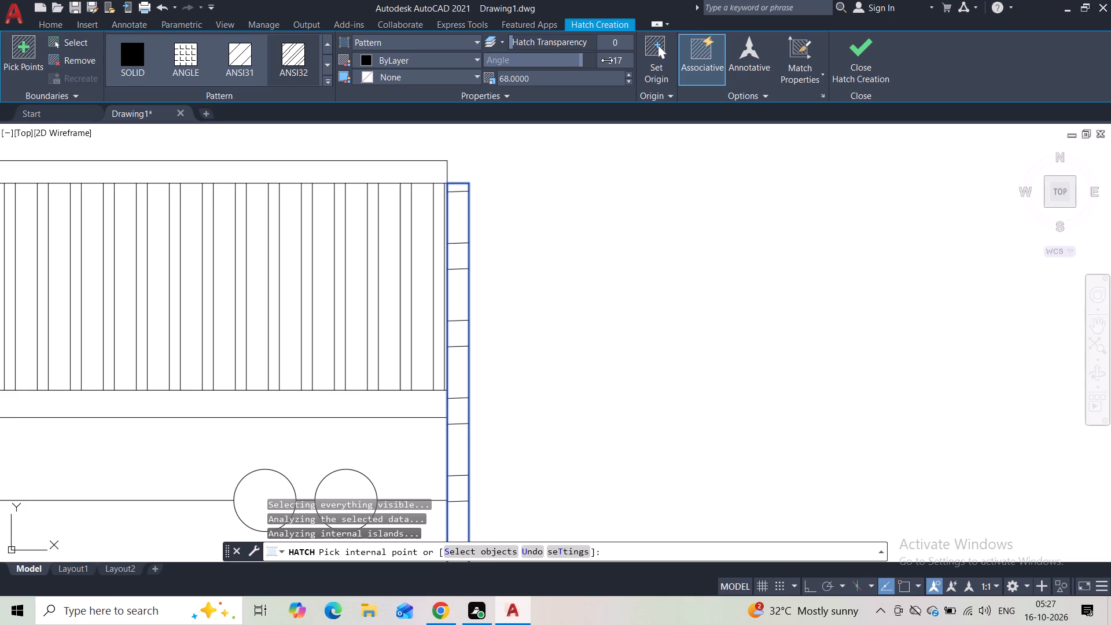
left_click_drag(607, 60, 604, 60)
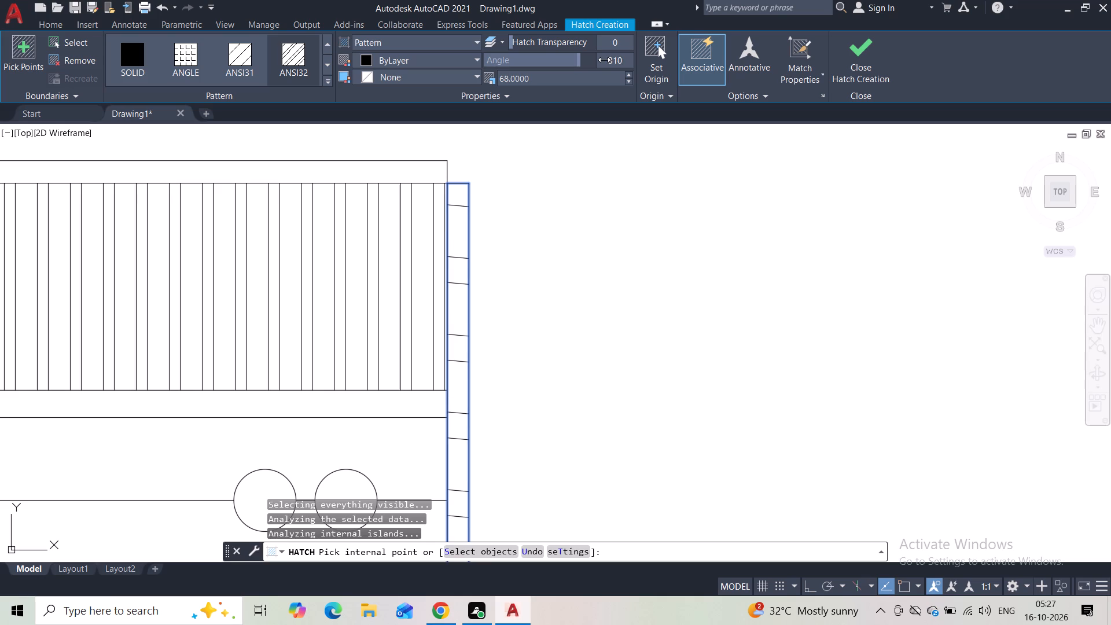
left_click_drag(604, 60, 606, 60)
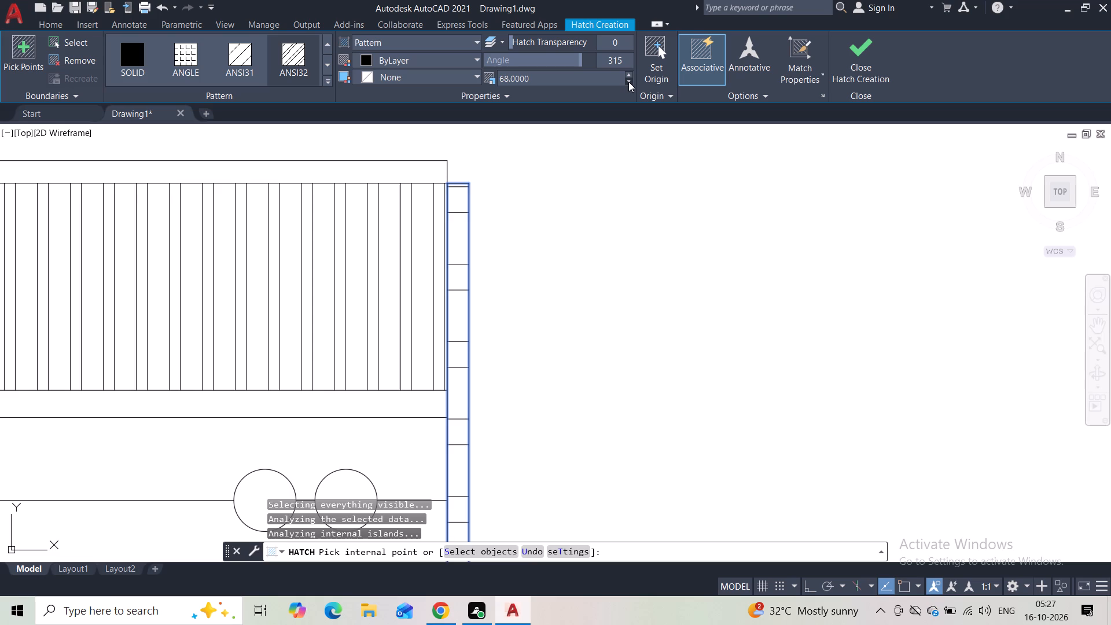
Switch the side strip's hatch to the ANSI31 pattern, set its scale to 84, and finish the hatch.
left_click(628, 82)
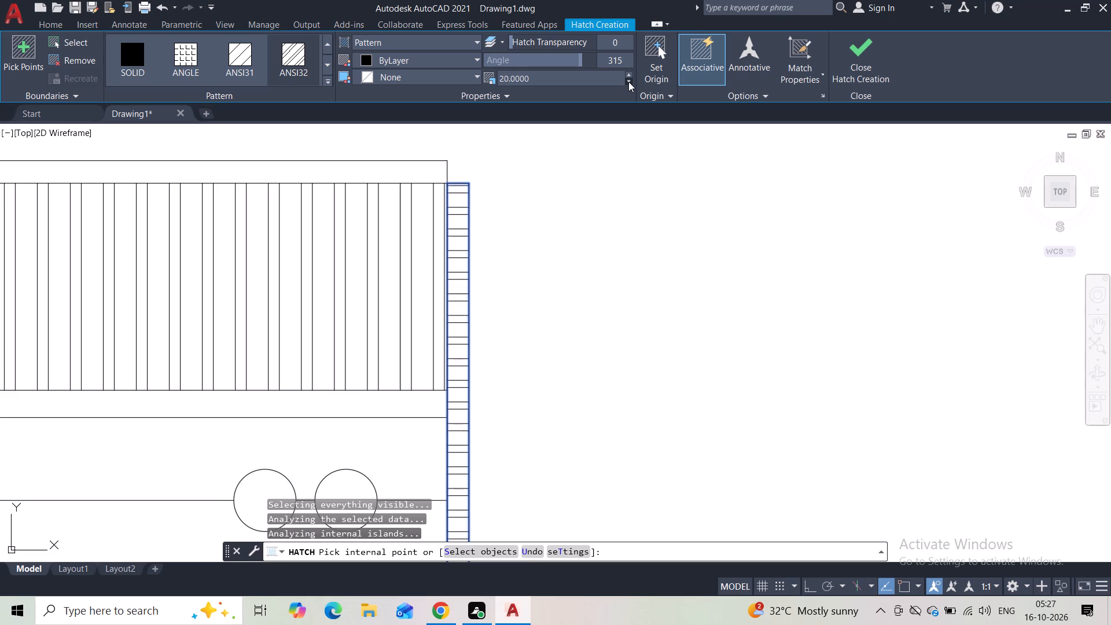
left_click(257, 71)
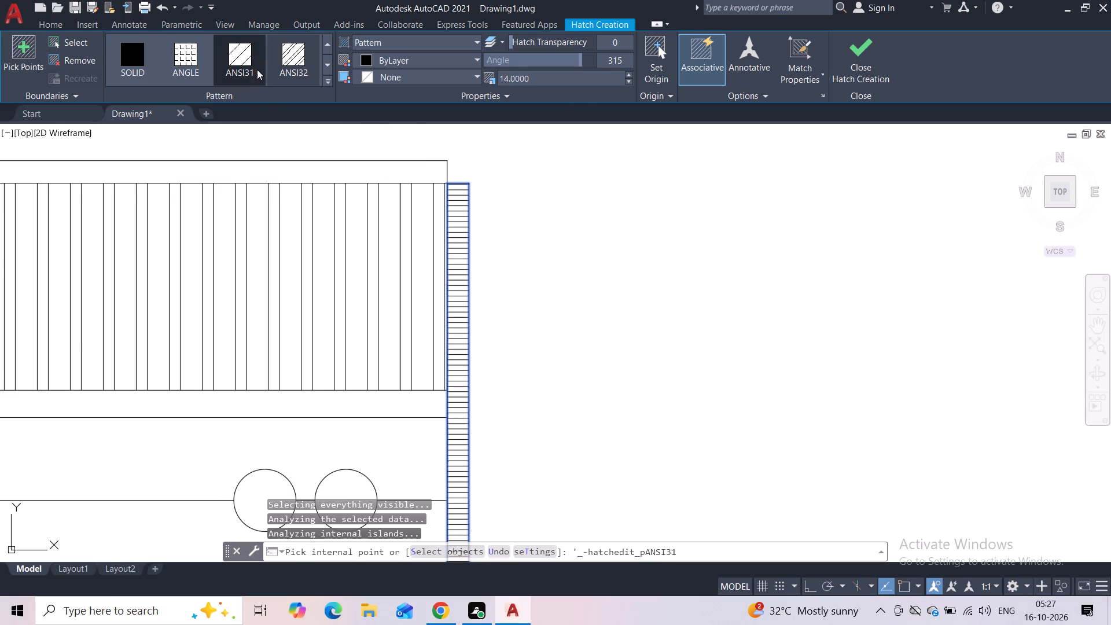
left_click(627, 74)
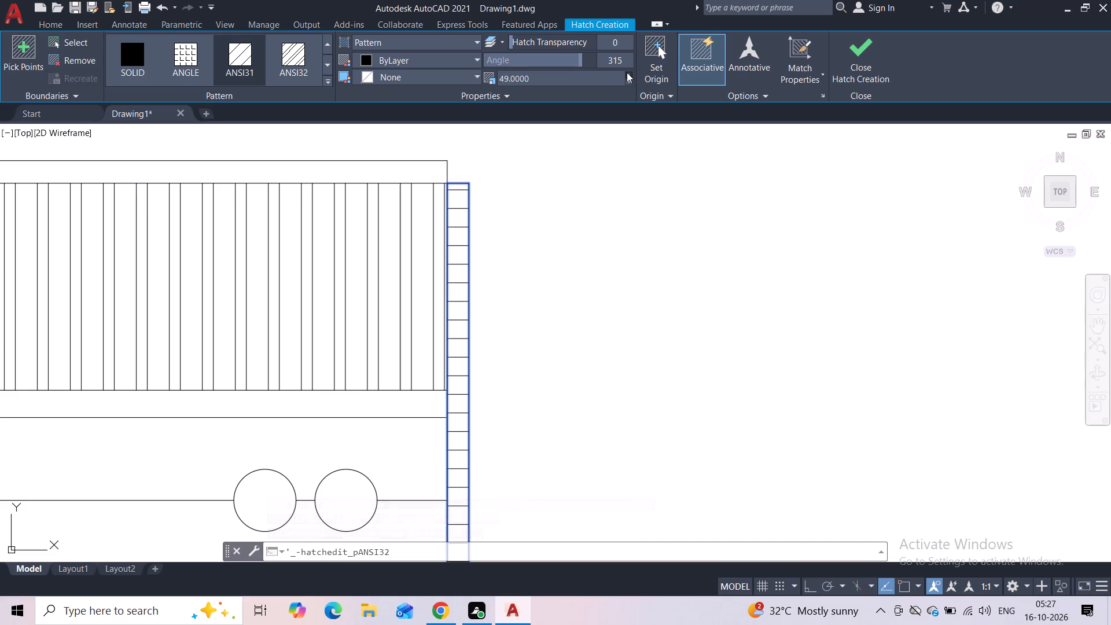
scroll(511, 281, "down", 2)
middle_click_drag(545, 373, 532, 281)
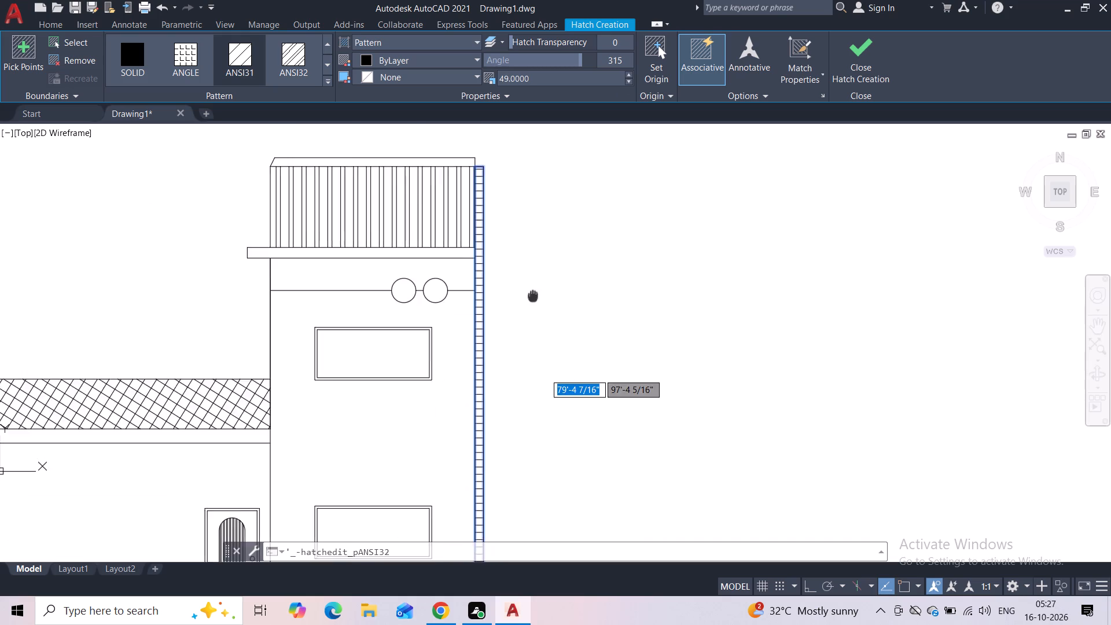
middle_click_drag(532, 281, 531, 200)
scroll(542, 296, "down", 3)
scroll(549, 403, "up", 1)
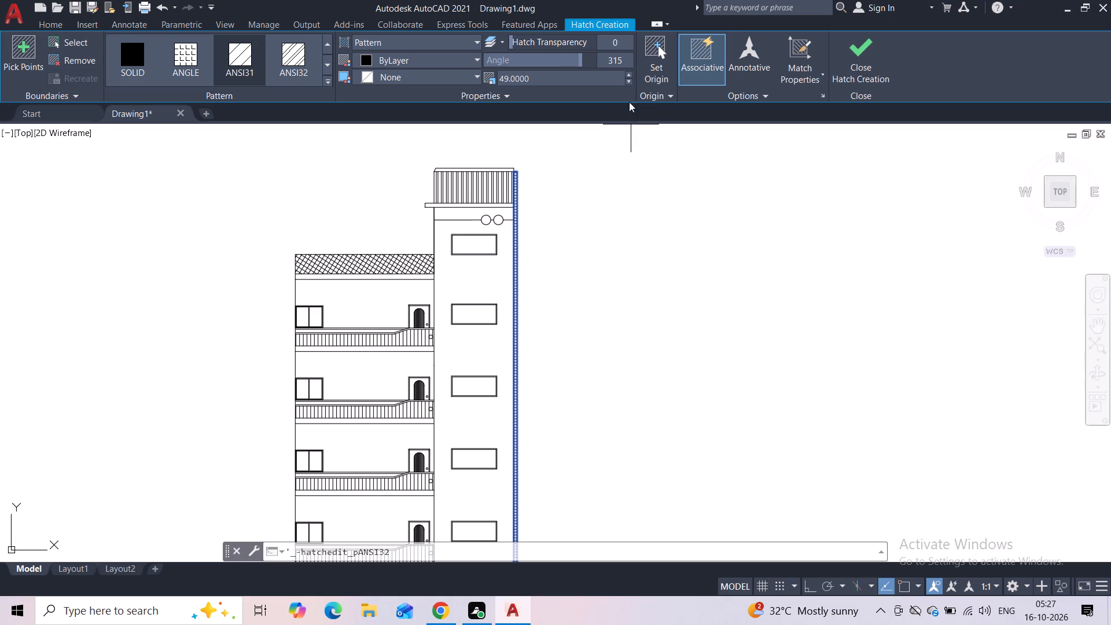
triple_click(628, 76)
double_click(628, 76)
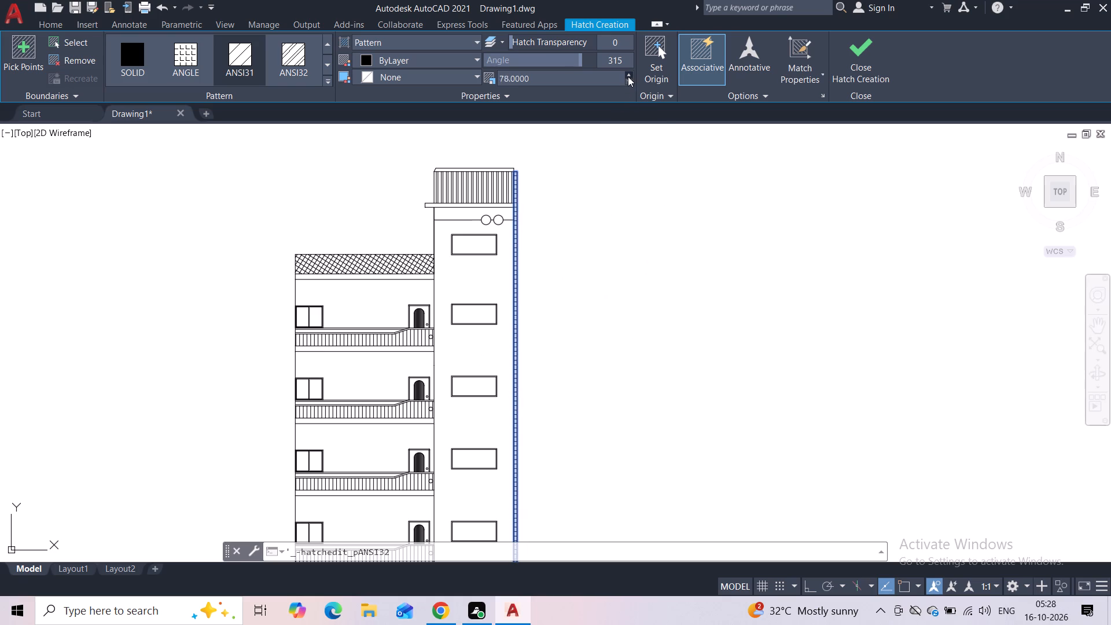
left_click(855, 72)
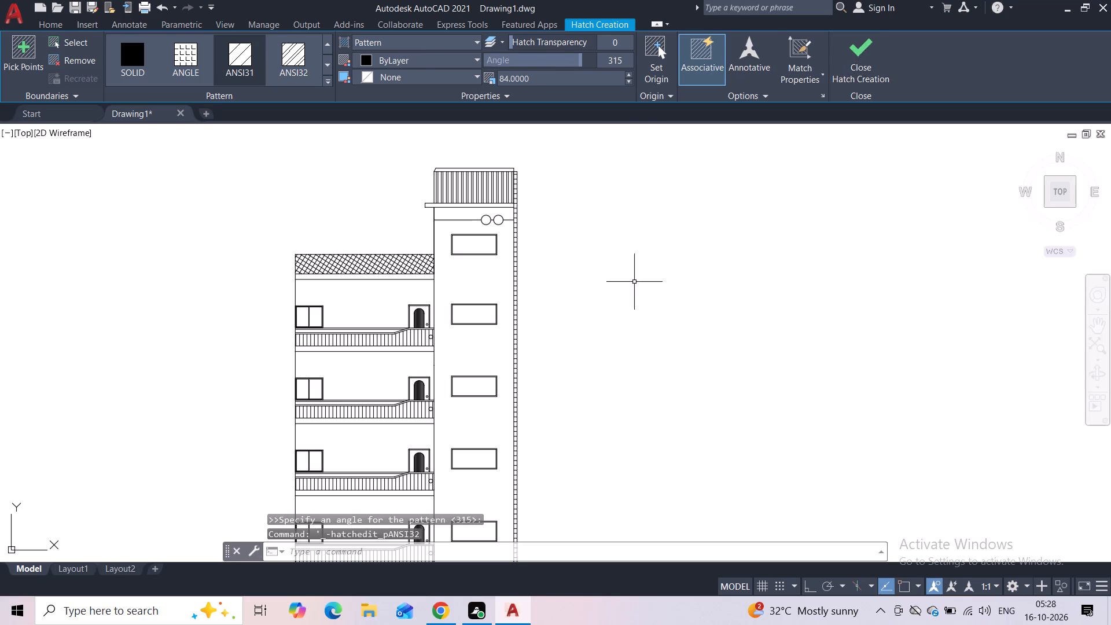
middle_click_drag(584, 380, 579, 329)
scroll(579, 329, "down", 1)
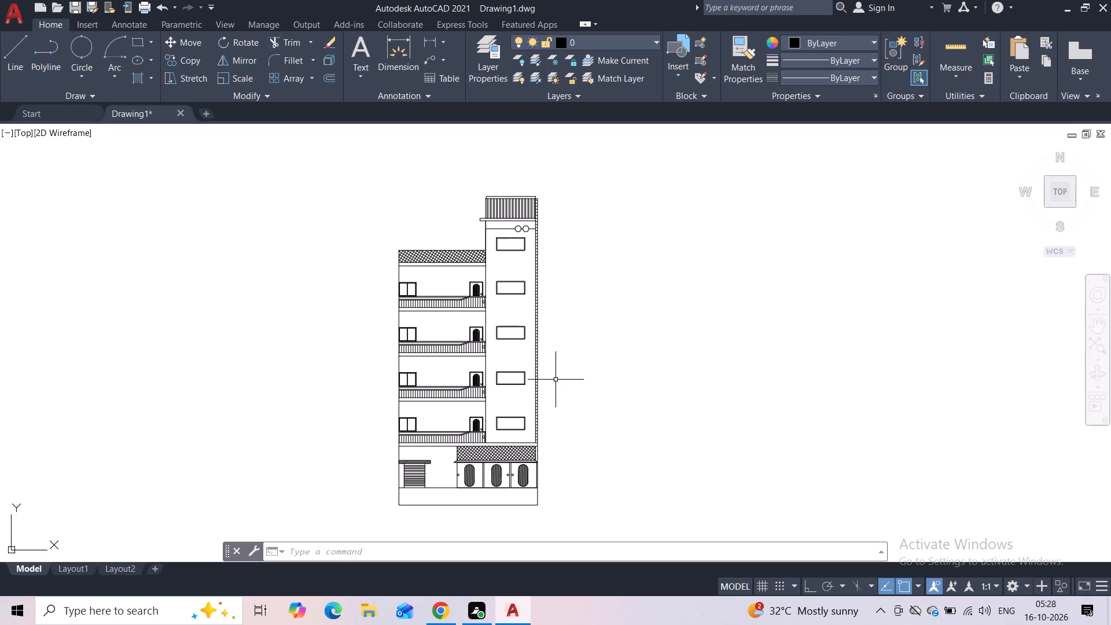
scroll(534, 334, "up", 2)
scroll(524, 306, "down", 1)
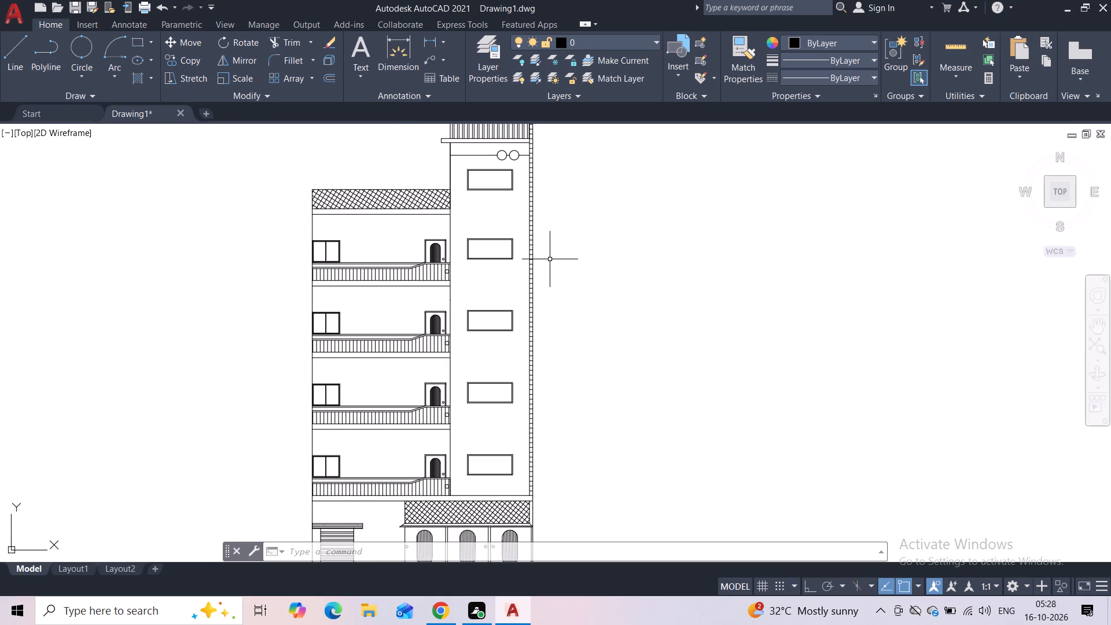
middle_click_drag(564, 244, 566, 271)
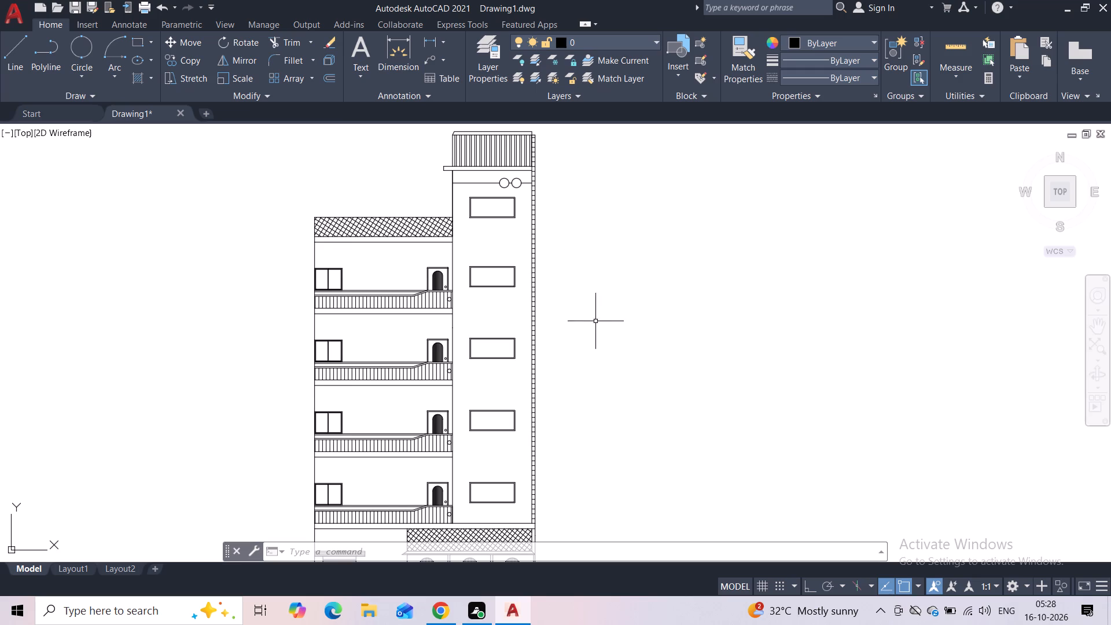
Add the multiline text title "FRONT ELEVATION" beneath the building's base line, with a text height of 6".
middle_click_drag(592, 348, 577, 242)
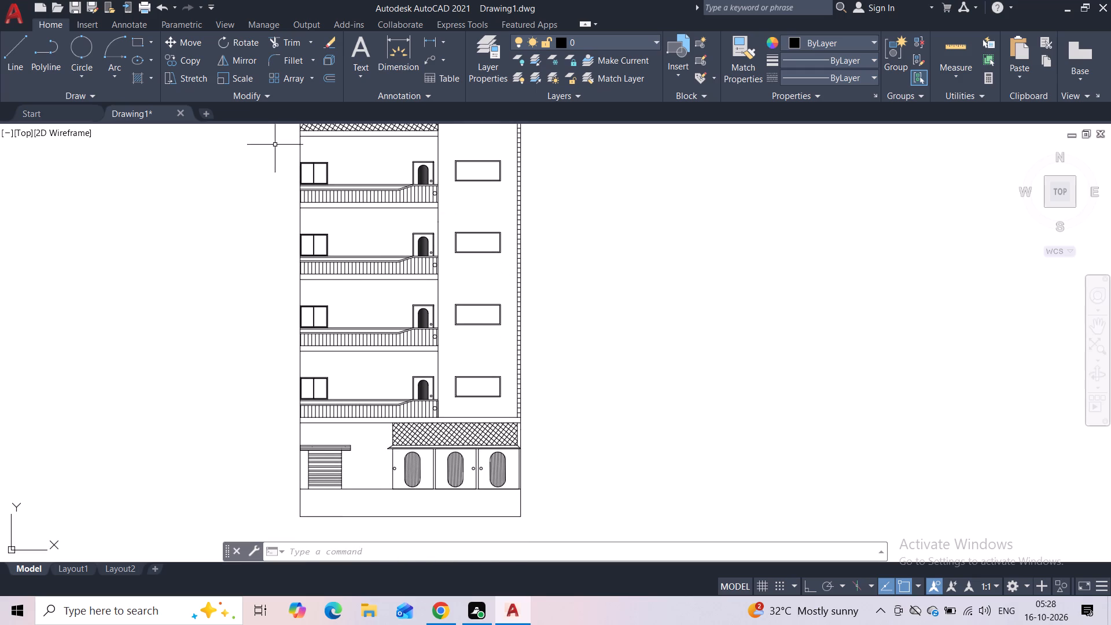
middle_click_drag(617, 281, 593, 214)
left_click(362, 71)
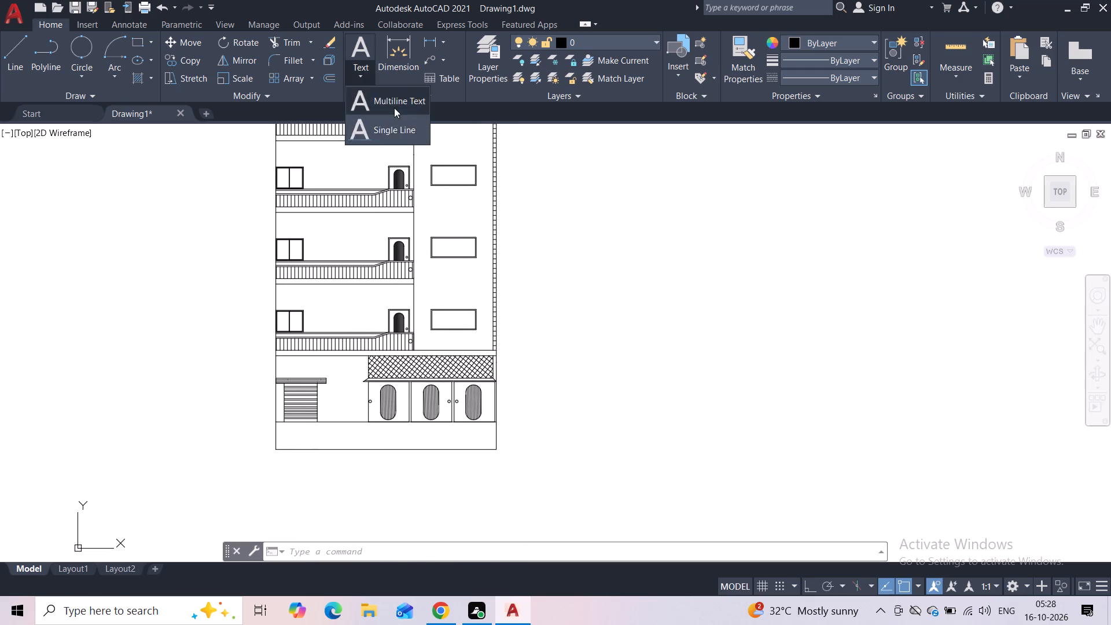
left_click(394, 107)
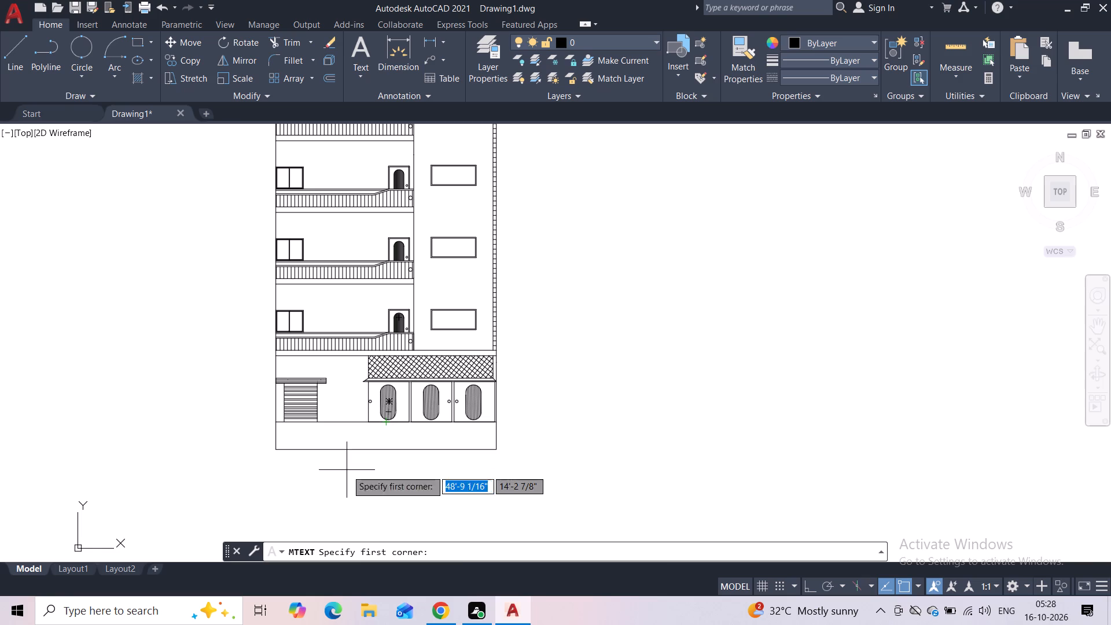
left_click(347, 470)
left_click(444, 496)
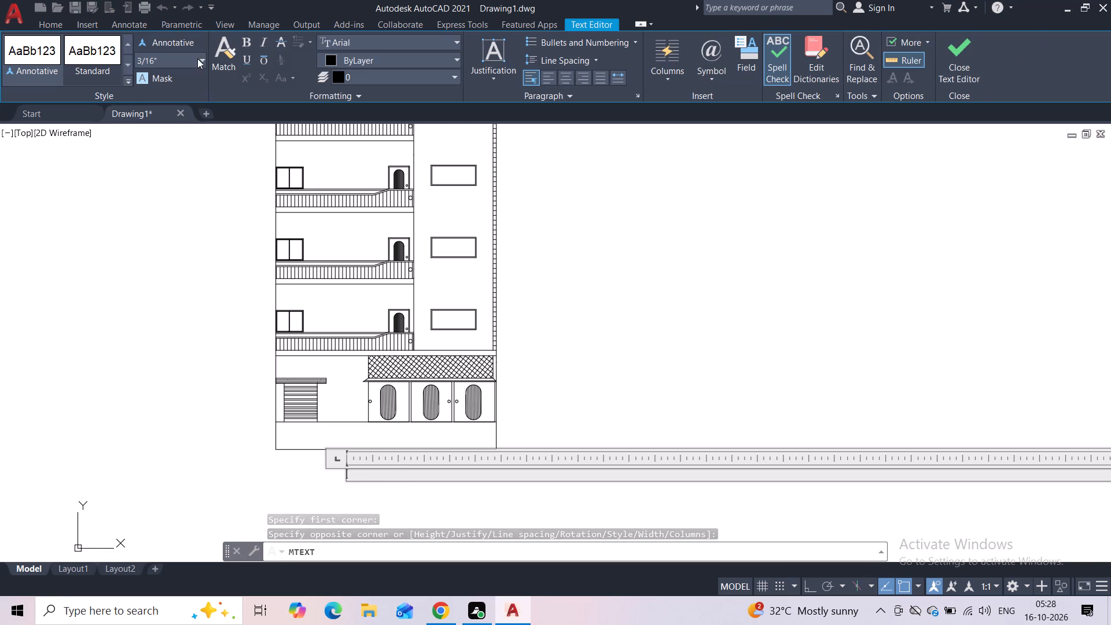
double_click(163, 58)
key("BackSpace")
type("6\"")
key("Return")
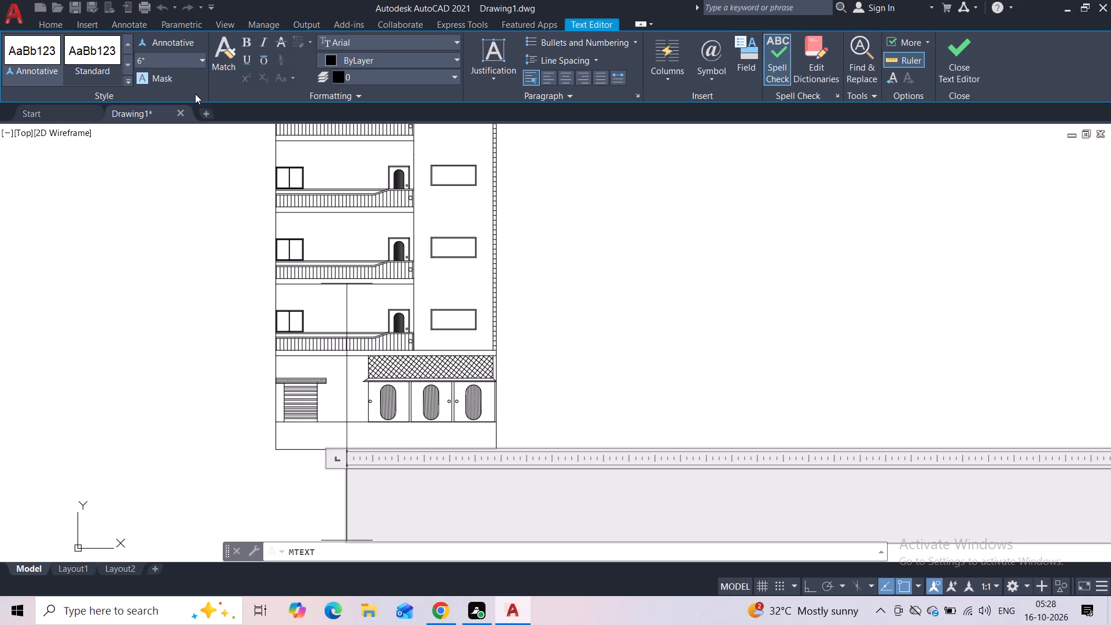
type("FR")
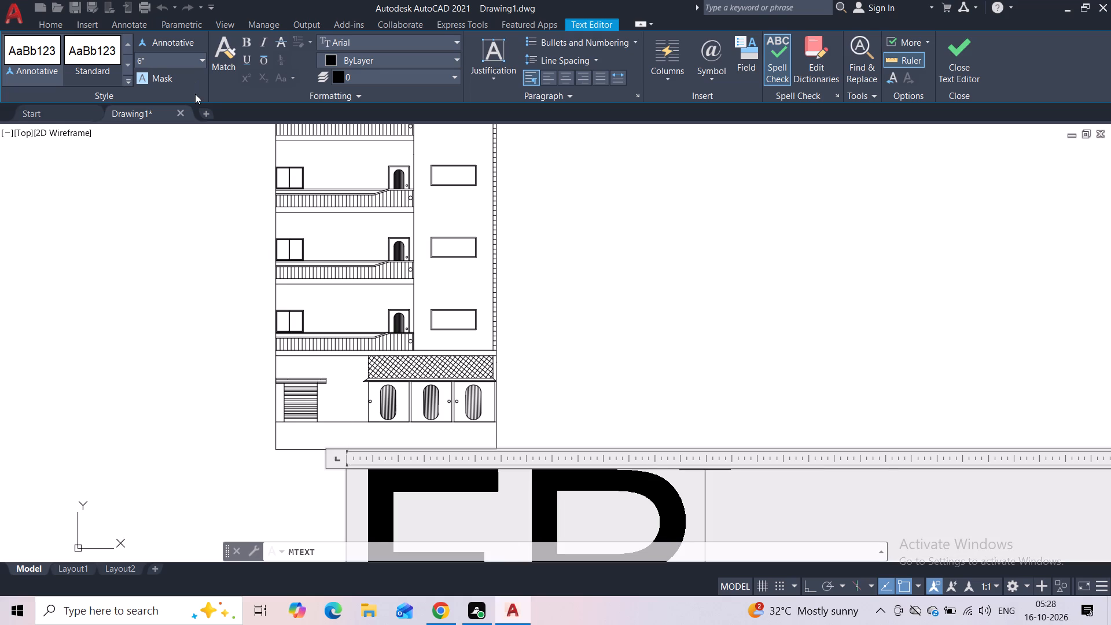
type("ONT ELEVATION")
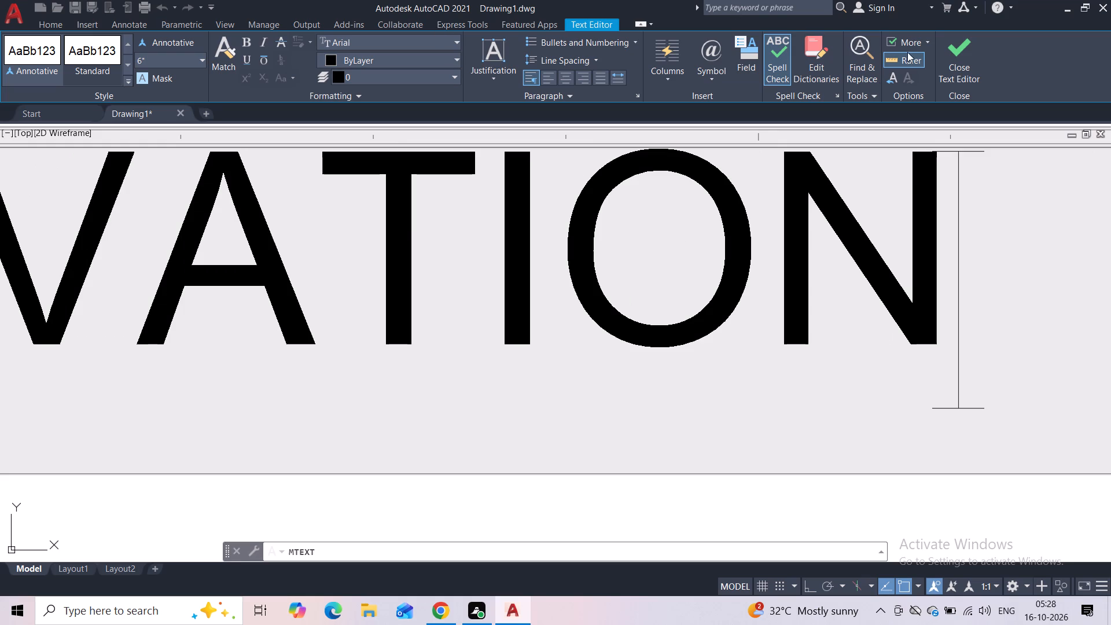
left_click(943, 53)
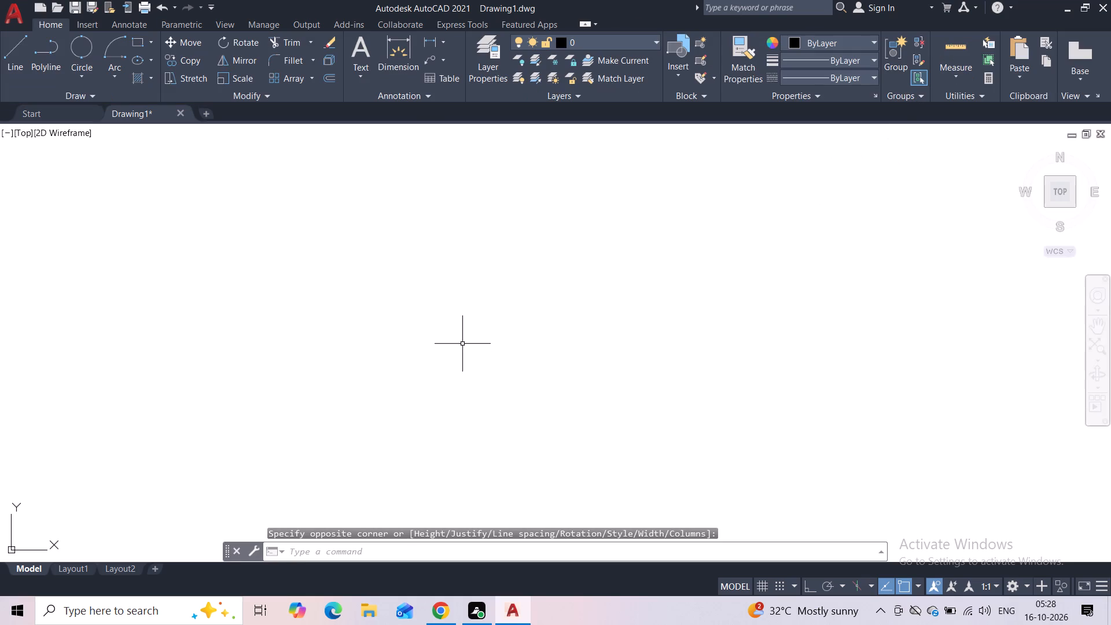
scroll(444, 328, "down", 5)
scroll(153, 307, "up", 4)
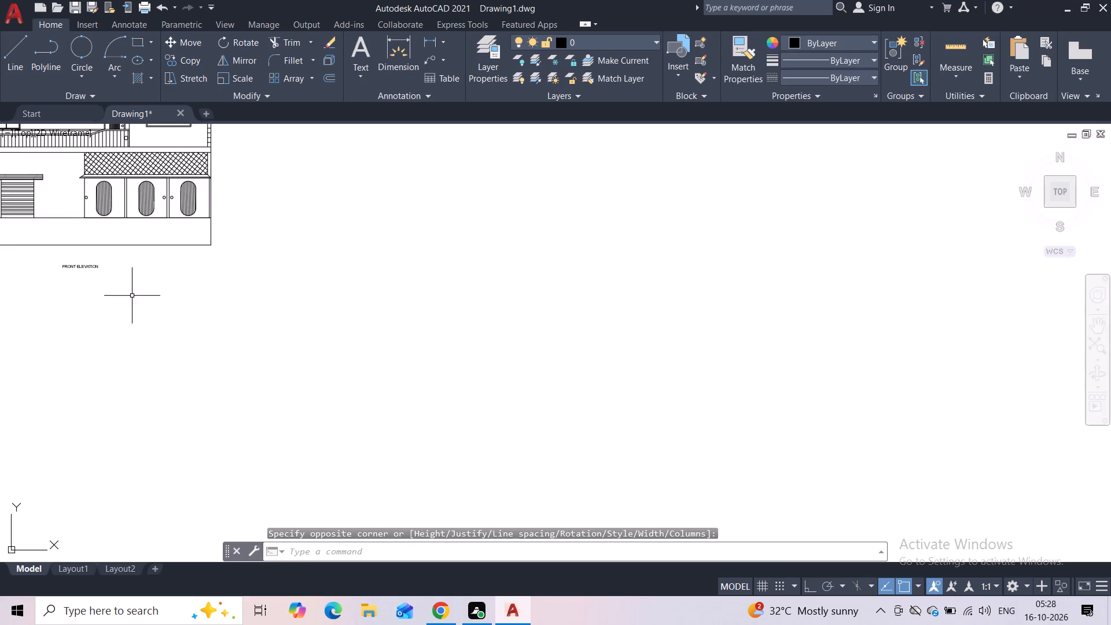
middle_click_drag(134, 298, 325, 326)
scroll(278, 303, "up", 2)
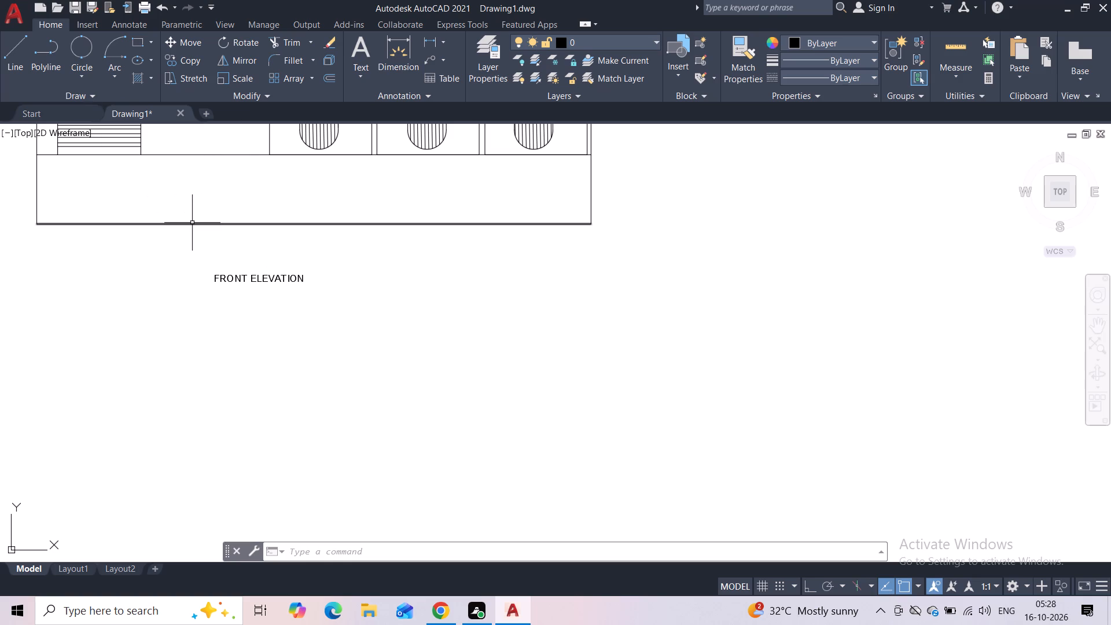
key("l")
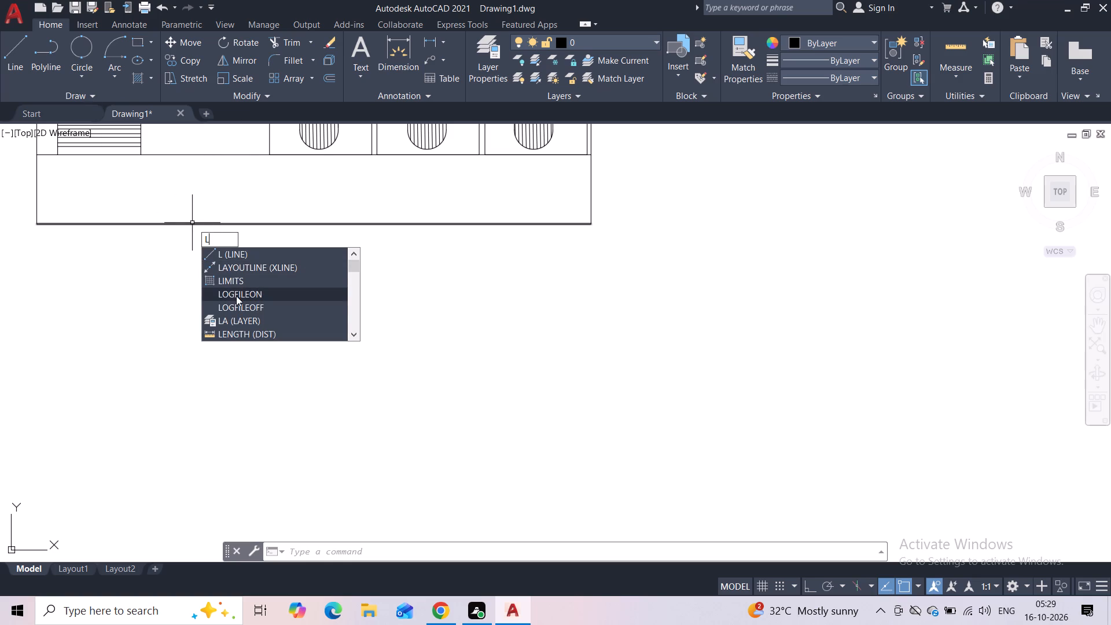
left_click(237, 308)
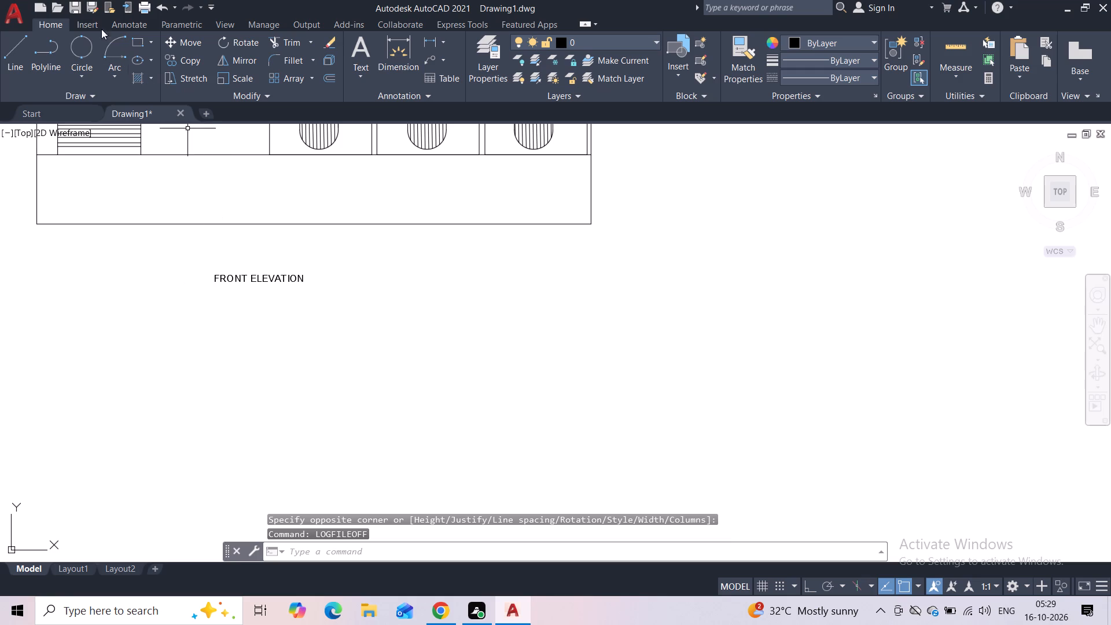
Save the drawing under the new name Drawing14 in the Documents folder as an AutoCAD 2018 drawing.
left_click(95, 9)
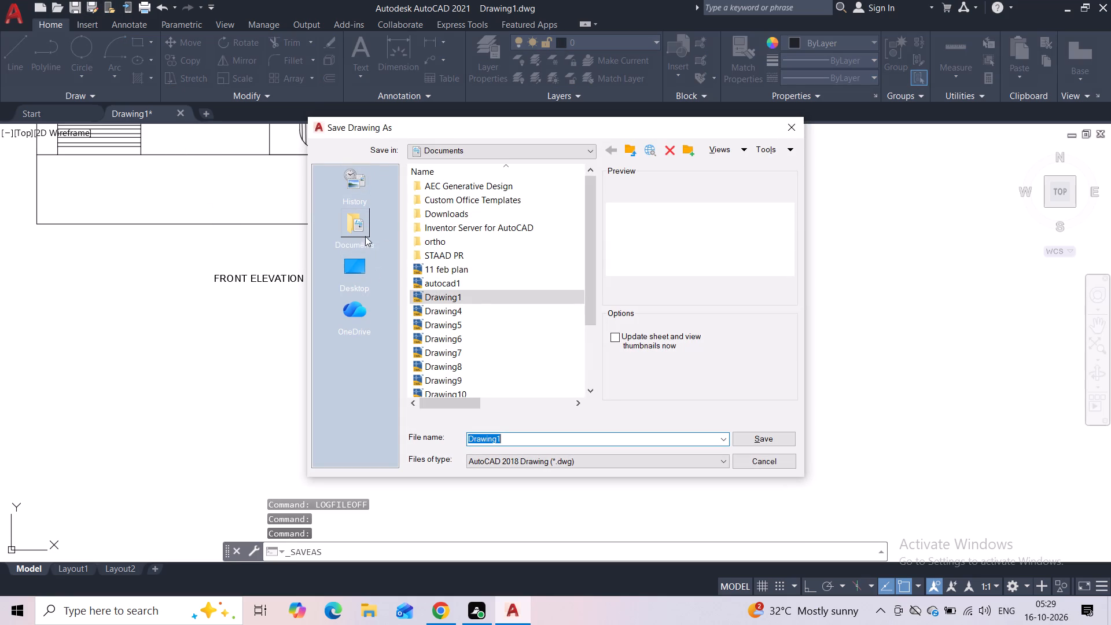
left_click(468, 241)
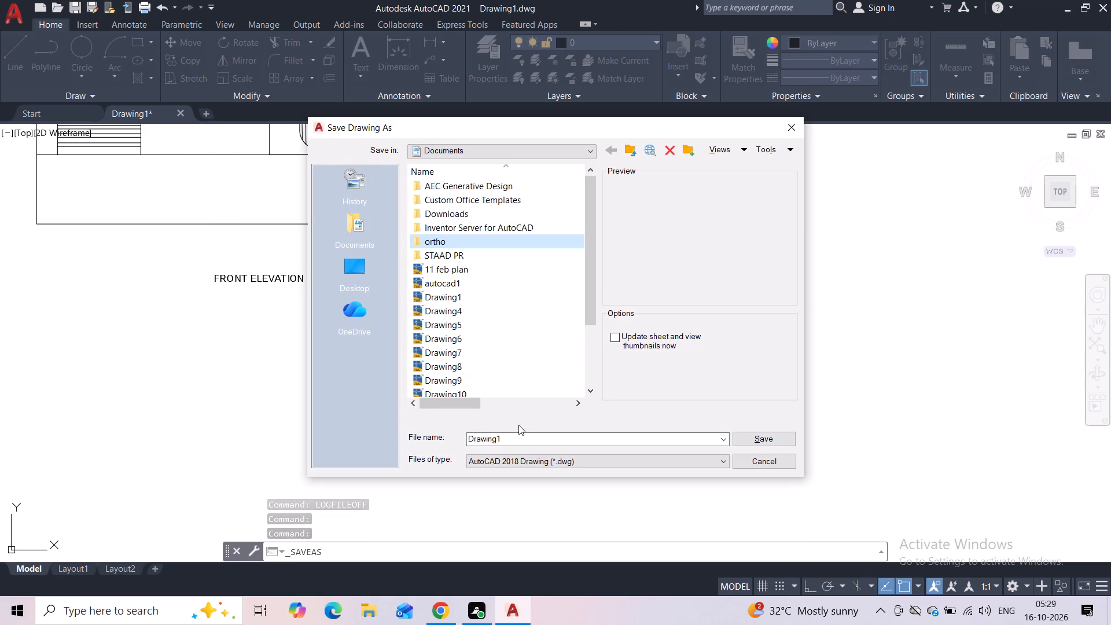
scroll(470, 352, "down", 3)
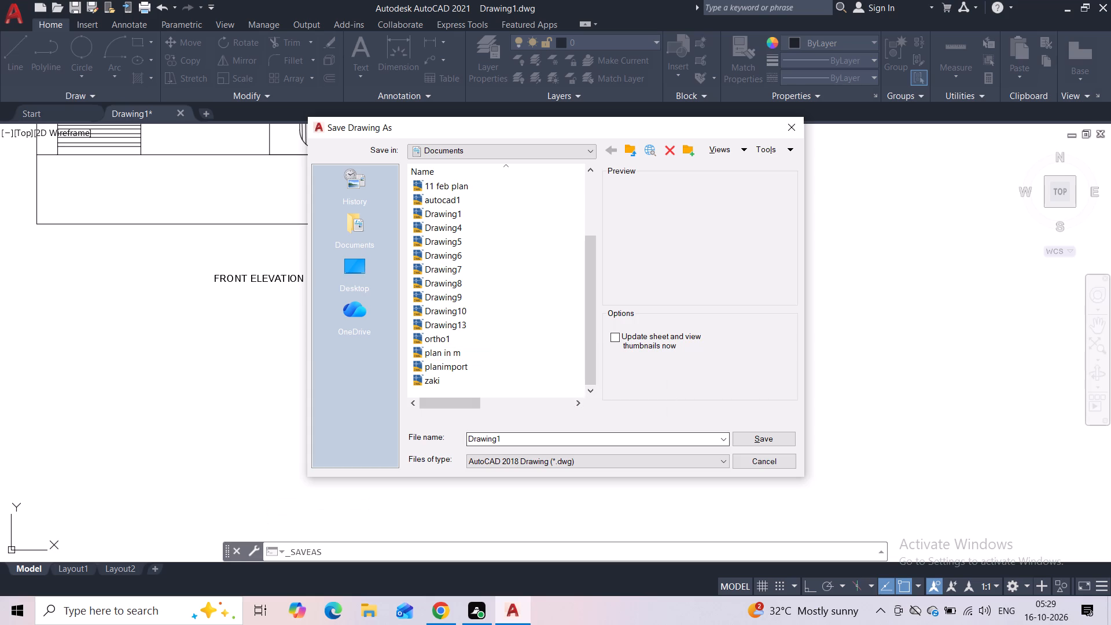
triple_click(510, 437)
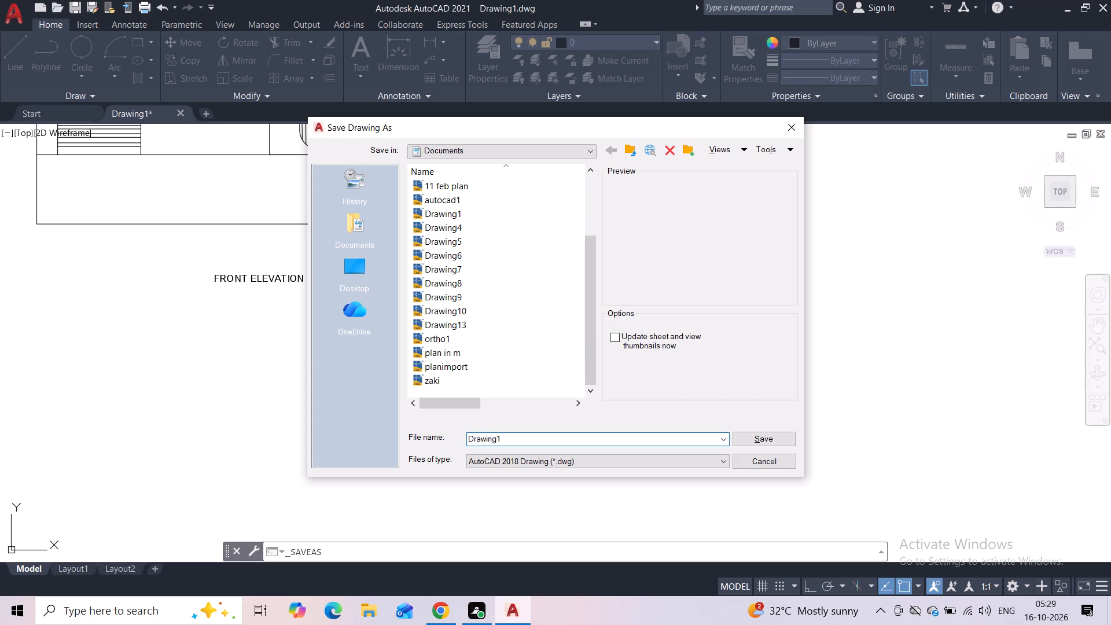
key("4")
left_click(782, 443)
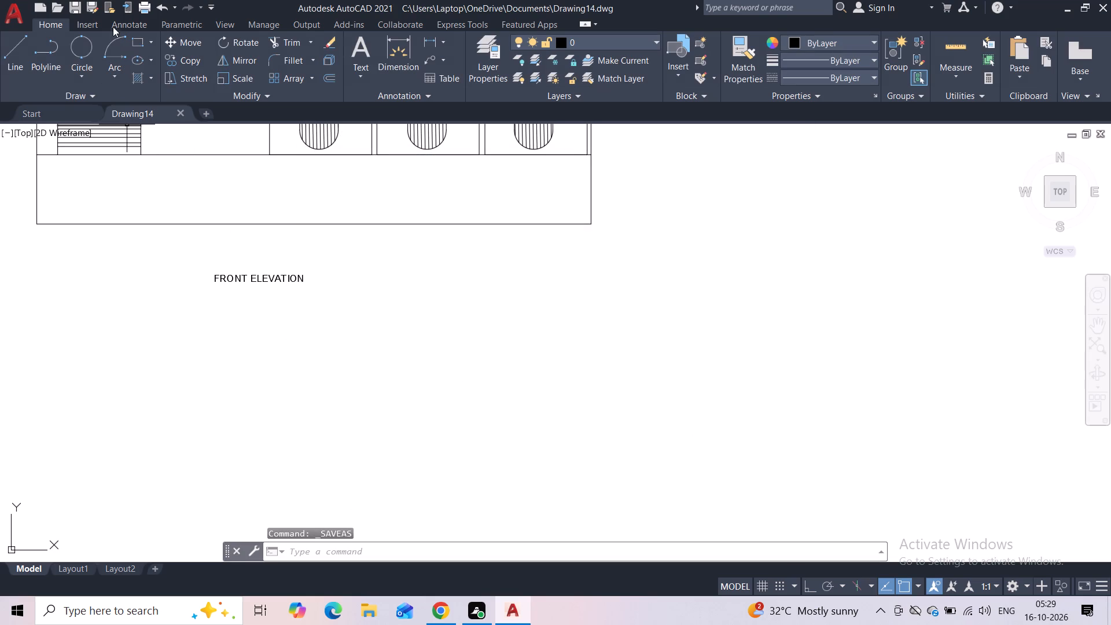
Set up a plot with the previous plot's settings, window the whole elevation including its title as the plot area, and preview it.
left_click(139, 6)
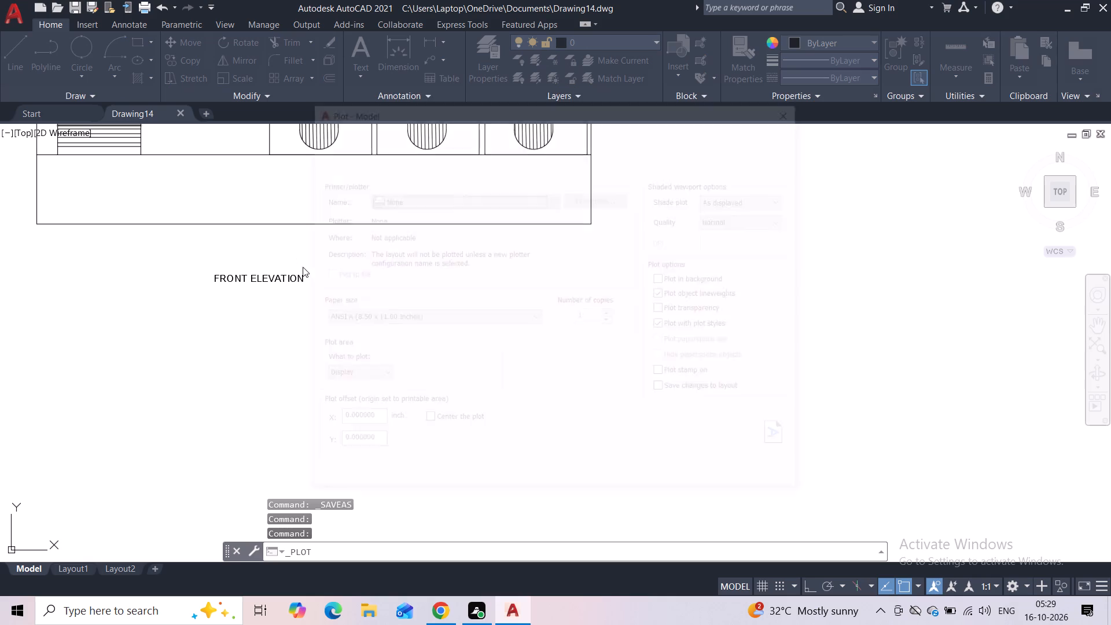
left_click(419, 156)
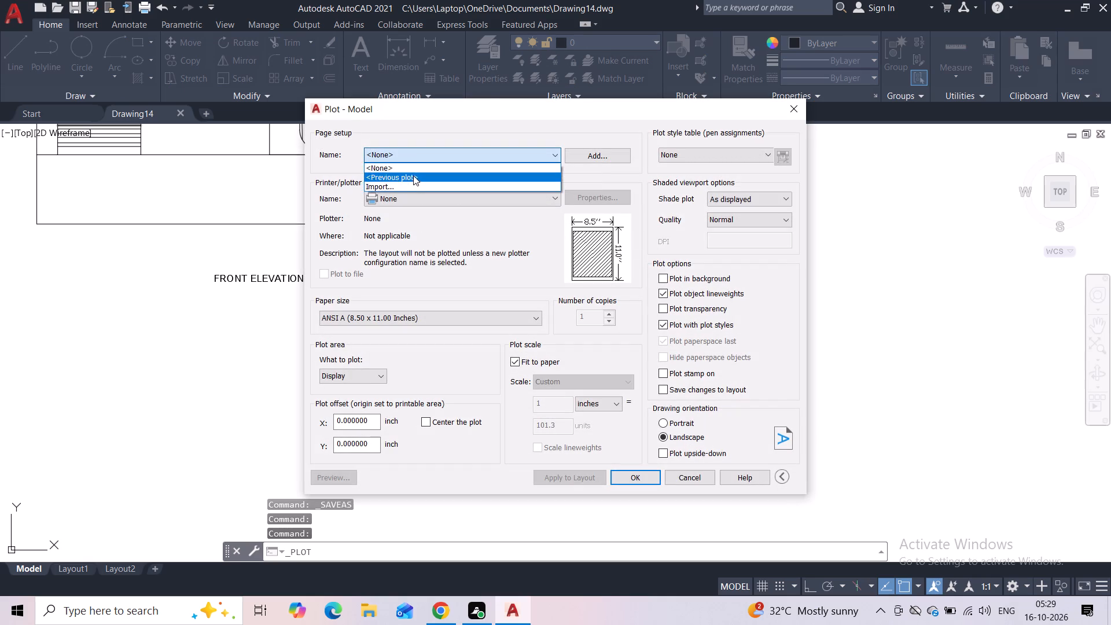
left_click(413, 175)
left_click(436, 371)
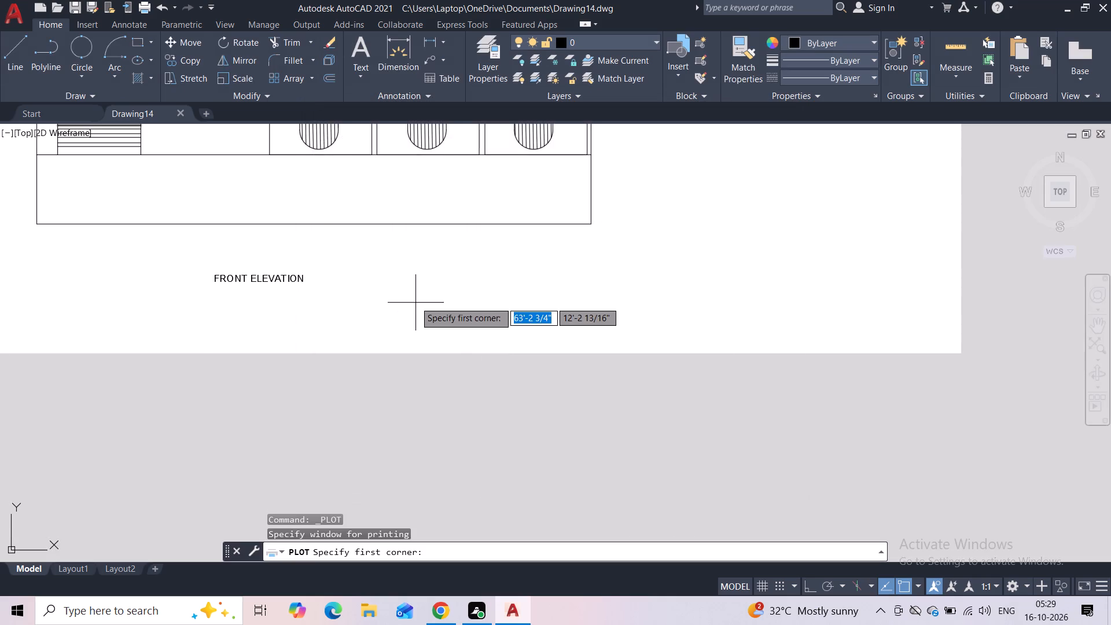
scroll(415, 302, "down", 3)
middle_click_drag(411, 268, 408, 388)
scroll(449, 281, "down", 1)
middle_click_drag(488, 261, 485, 290)
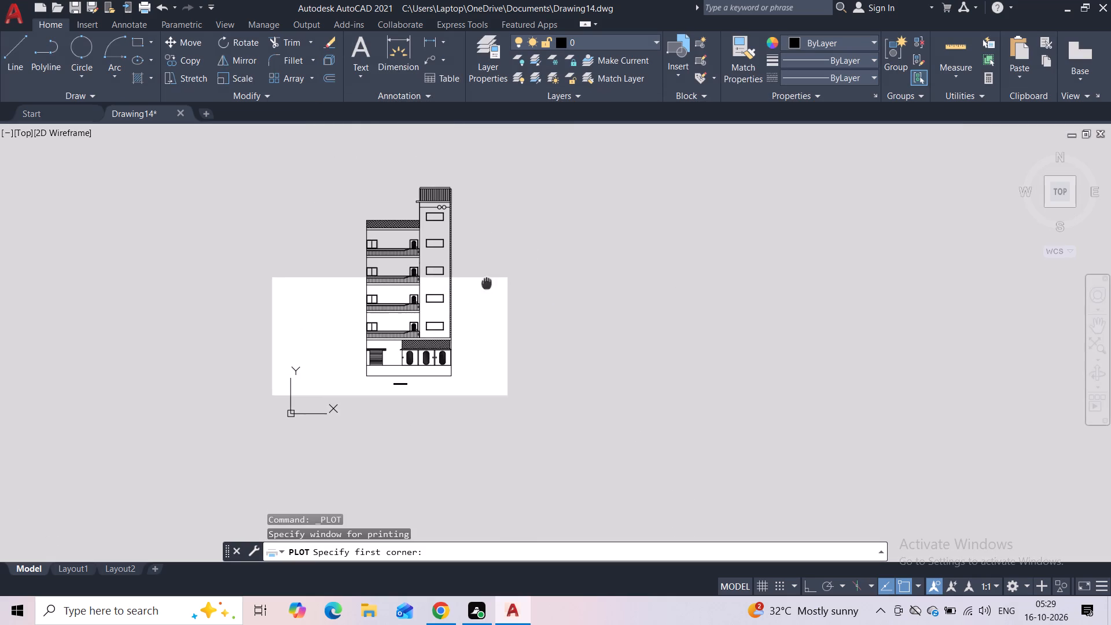
middle_click_drag(485, 290, 484, 298)
left_click(479, 191)
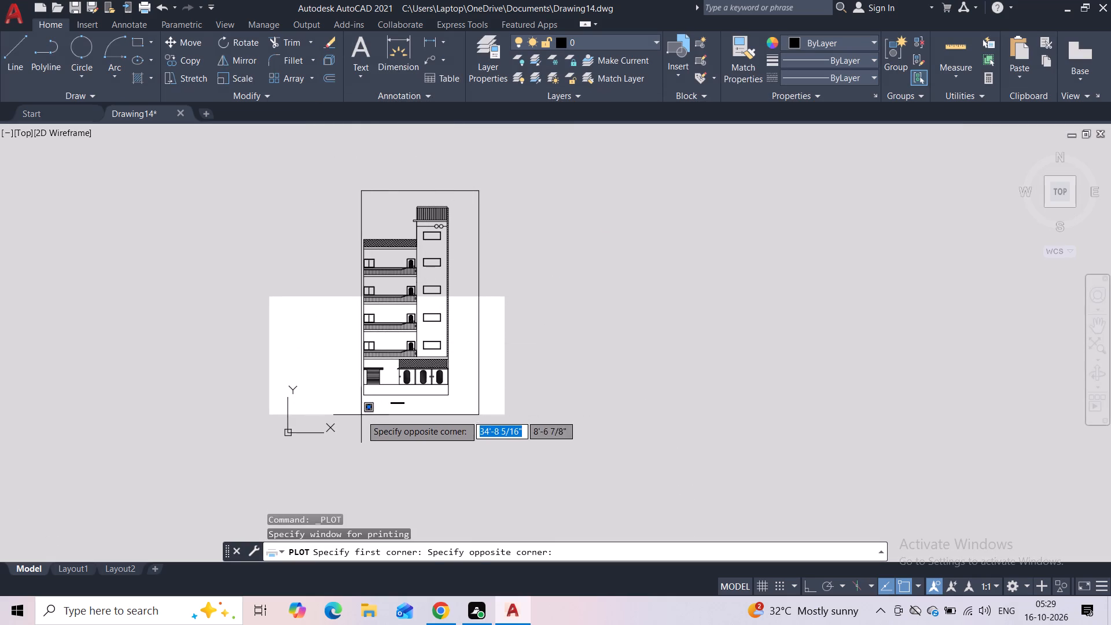
left_click(338, 416)
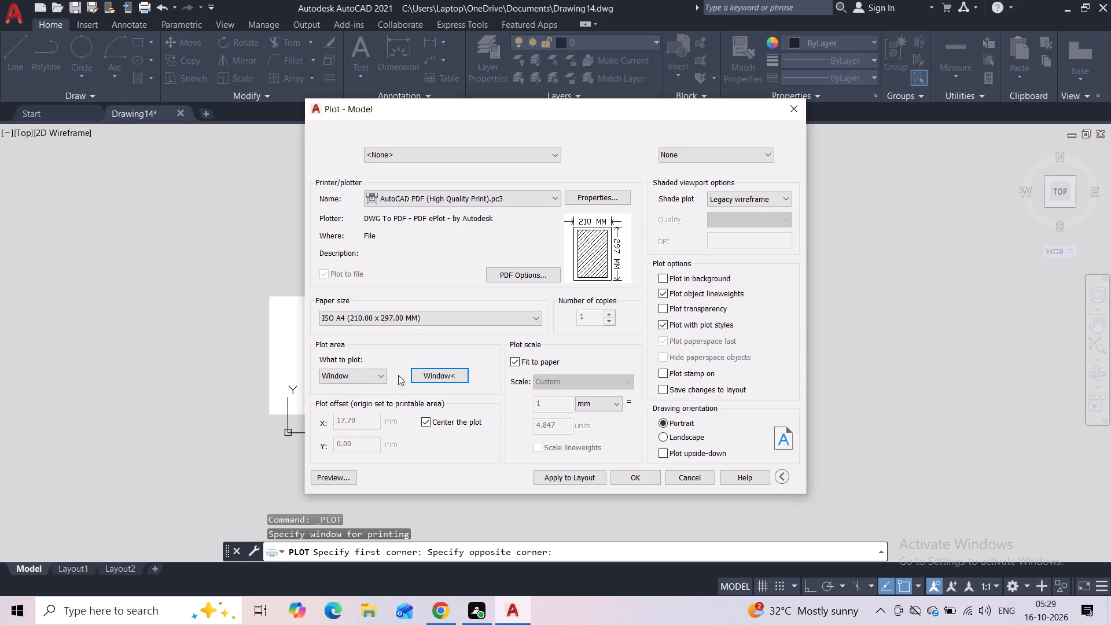
left_click(341, 473)
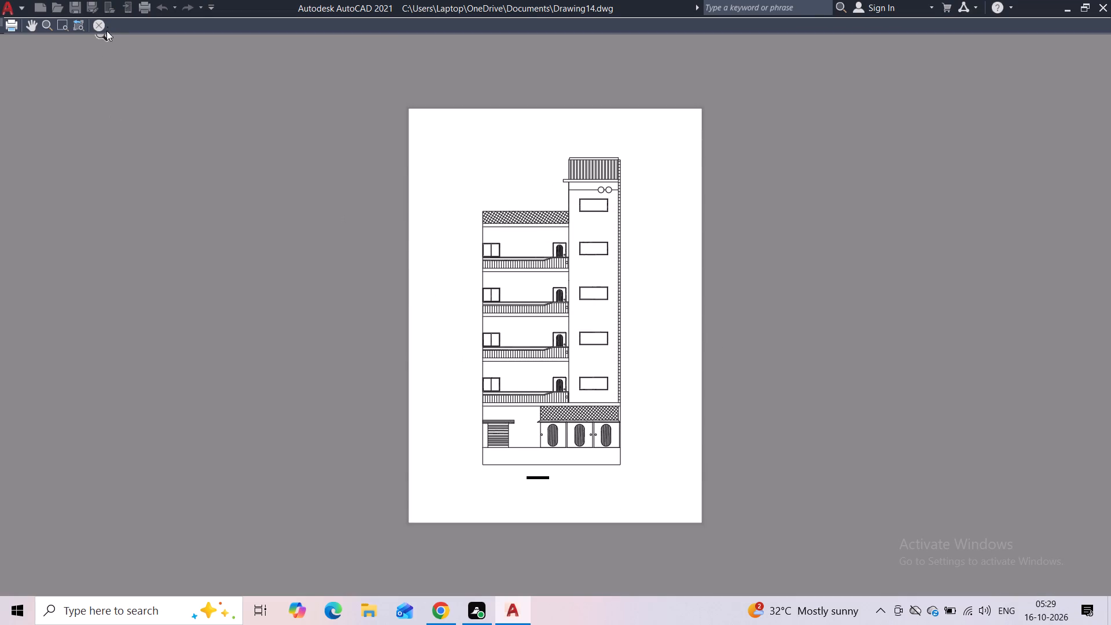
left_click(103, 25)
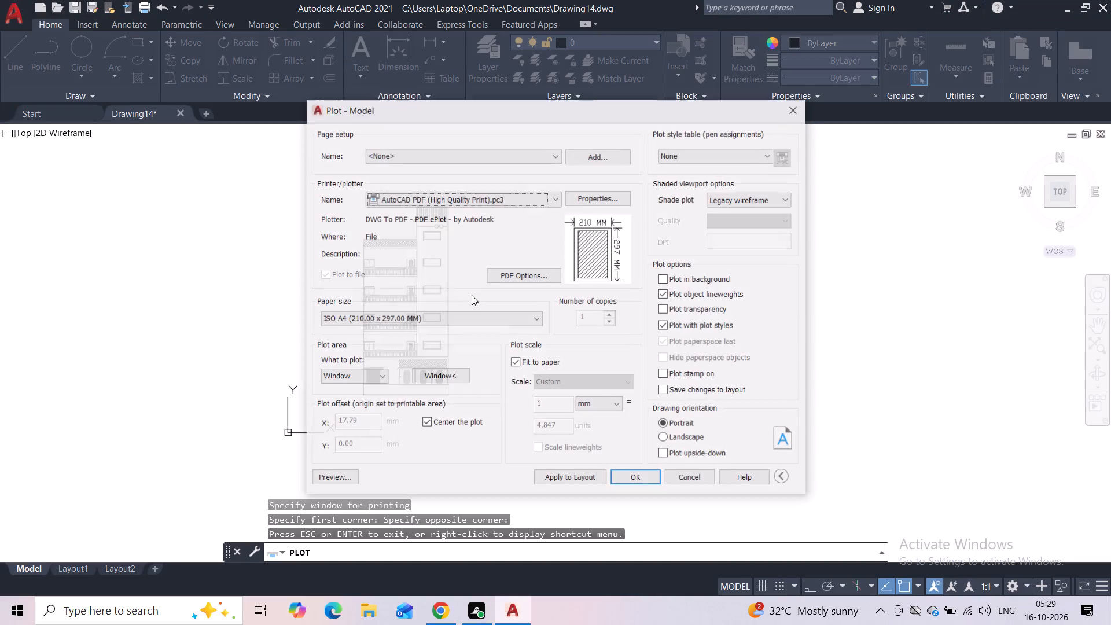
Plot the elevation to Drawing14-Model.pdf in the ortho folder within Documents, look over the PDF page, and close it.
left_click(618, 477)
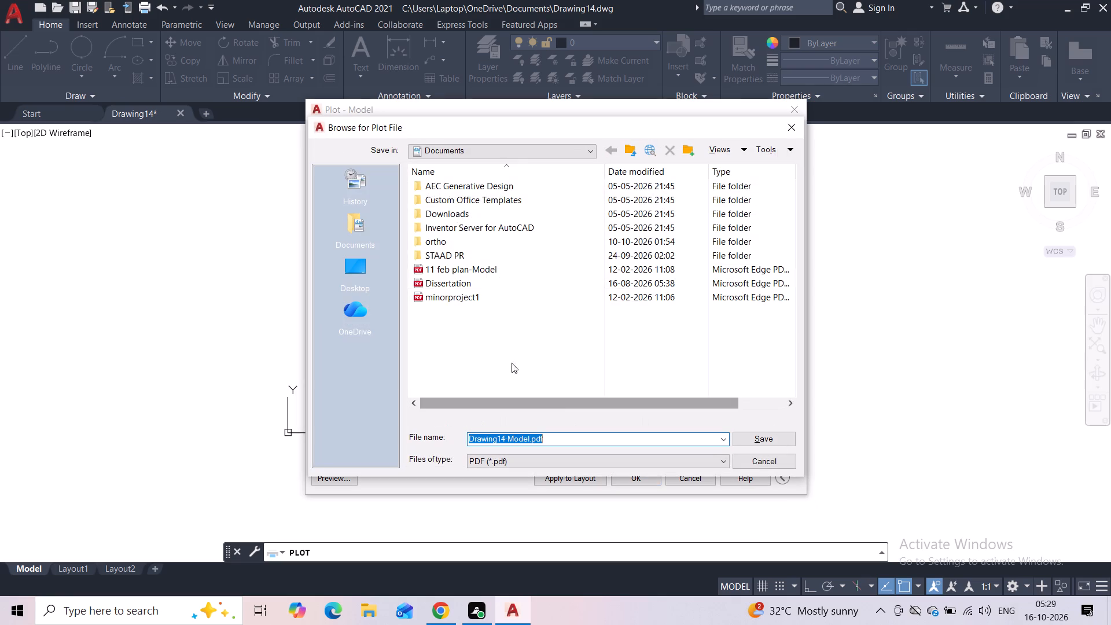
left_click(455, 241)
left_click(742, 435)
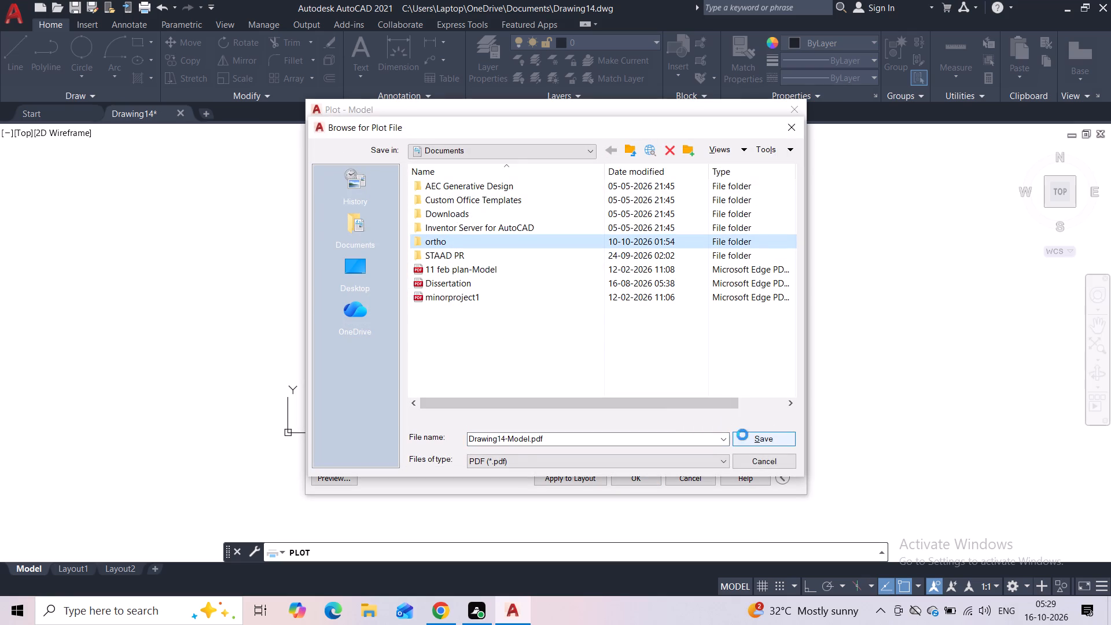
left_click(752, 438)
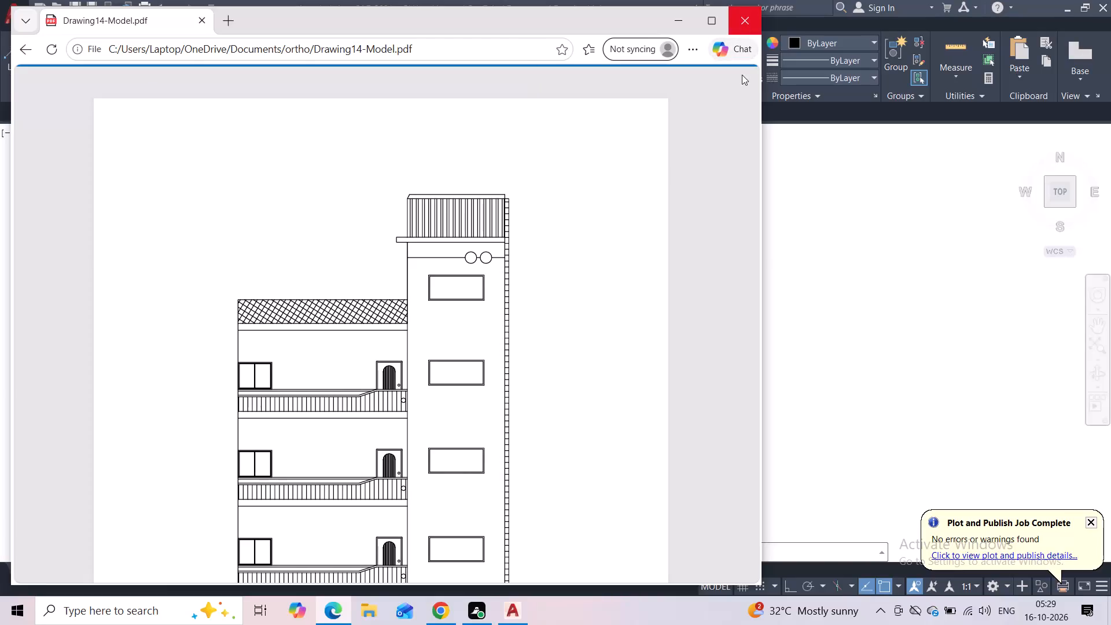
scroll(523, 334, "down", 5)
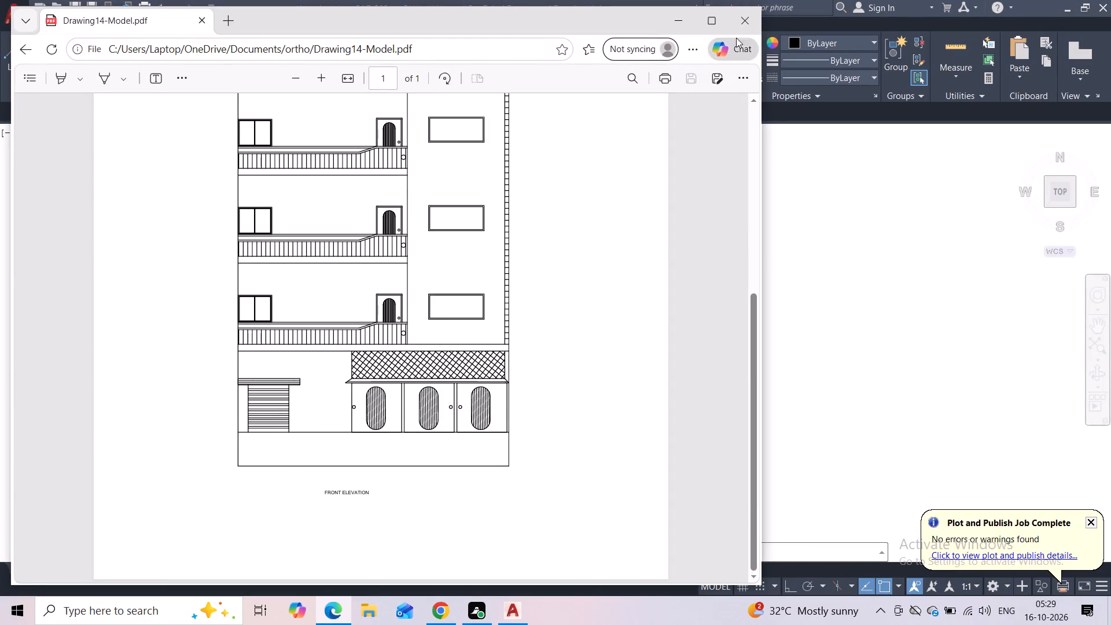
left_click(740, 28)
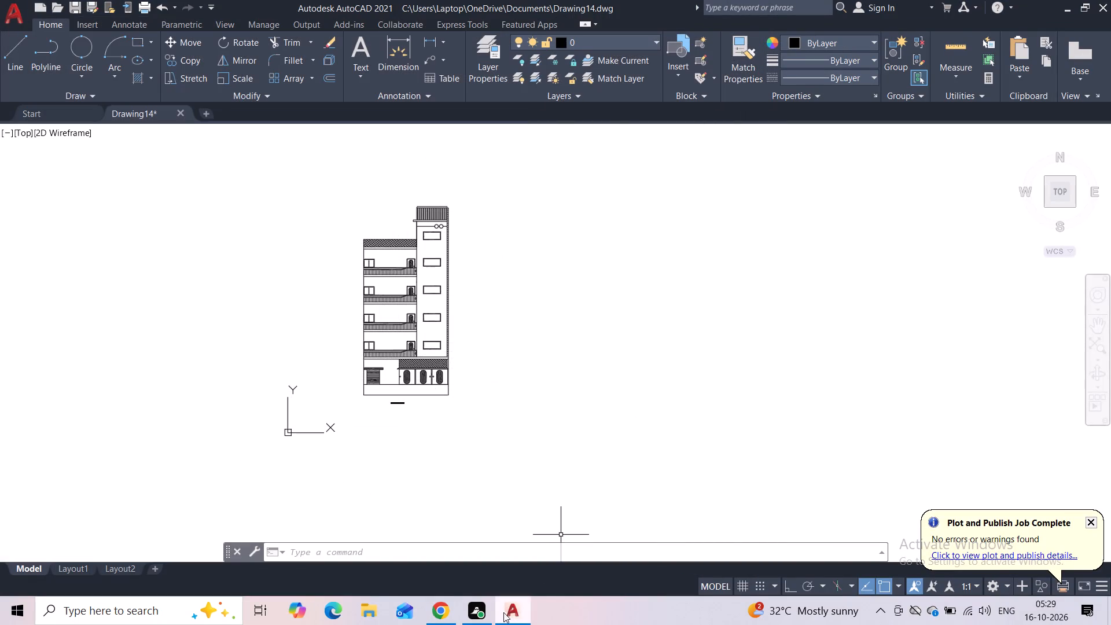